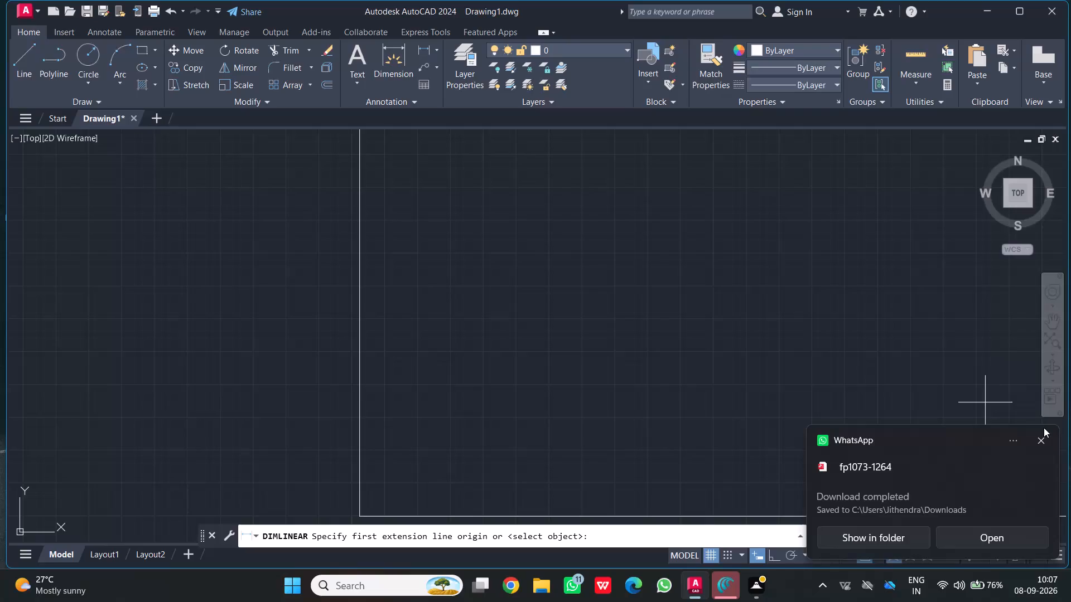
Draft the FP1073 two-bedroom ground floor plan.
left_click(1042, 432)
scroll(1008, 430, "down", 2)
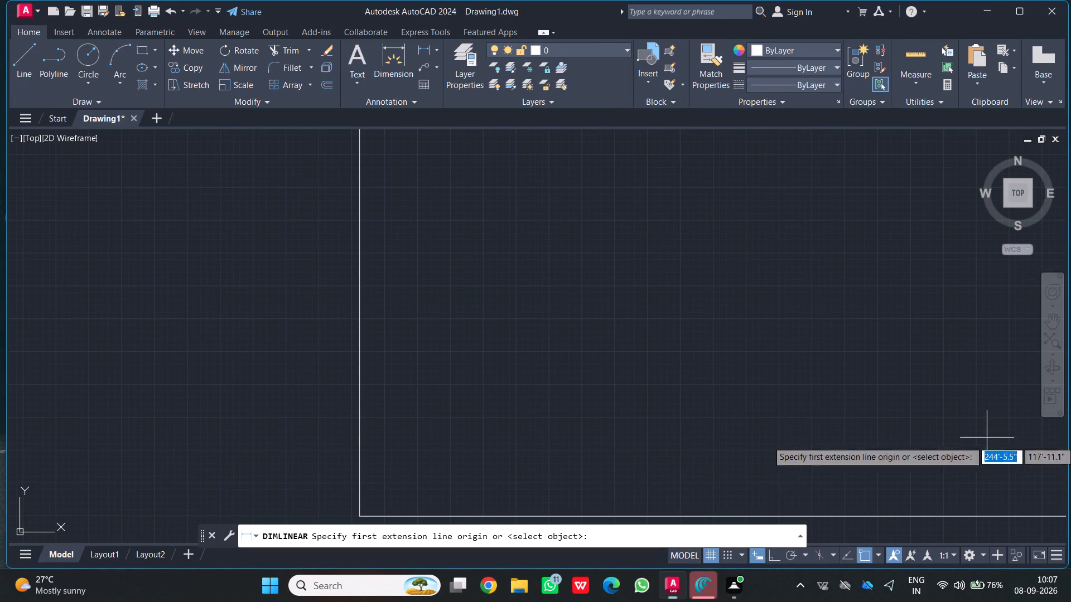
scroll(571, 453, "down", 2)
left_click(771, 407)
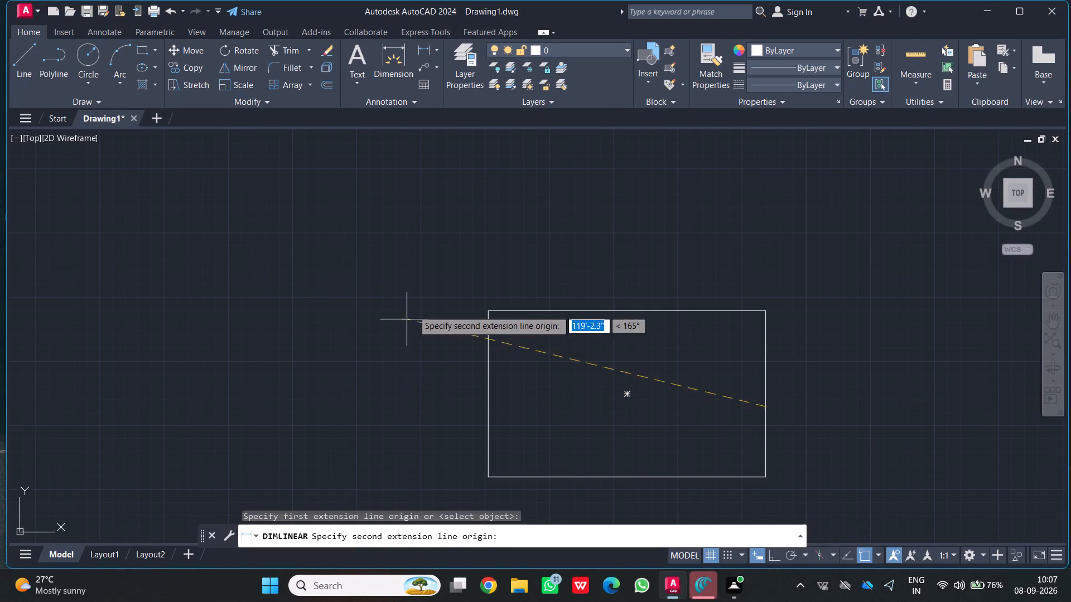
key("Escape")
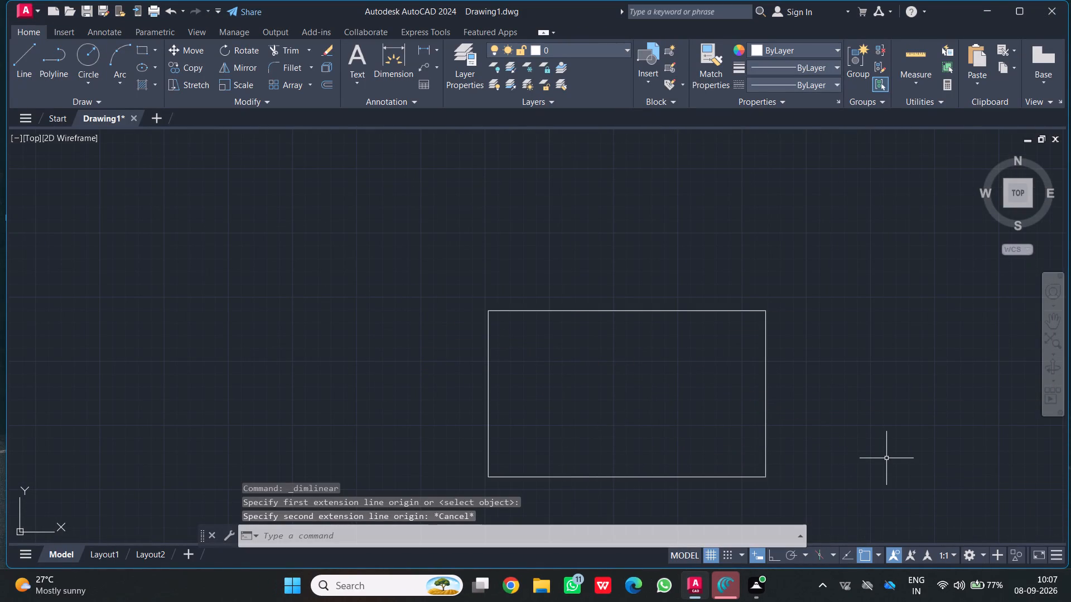
Delete the existing large rectangle from the drawing.
left_click(858, 466)
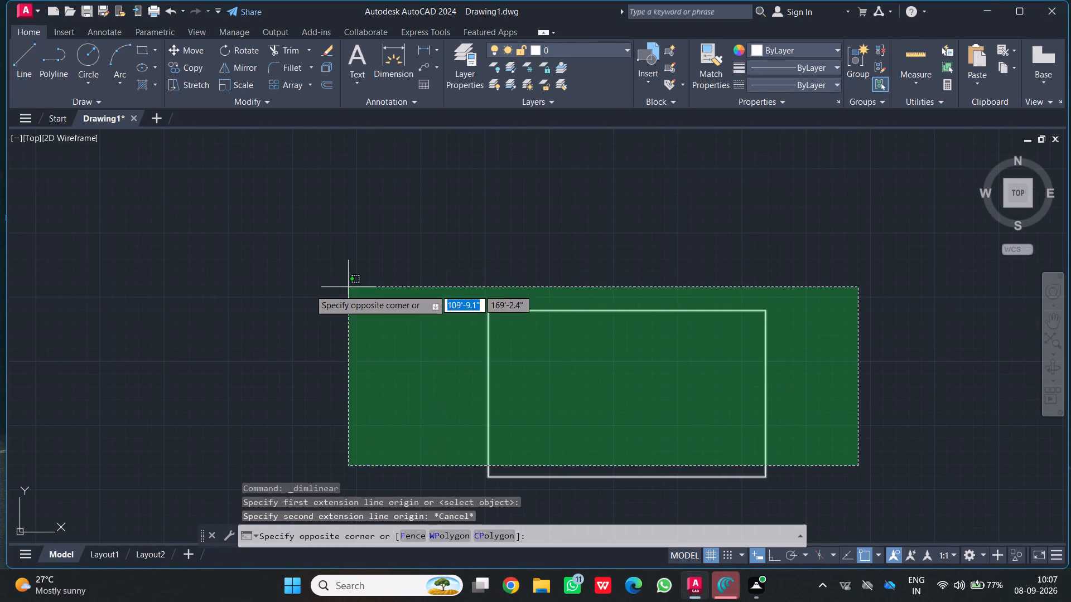
left_click(310, 289)
key("Delete")
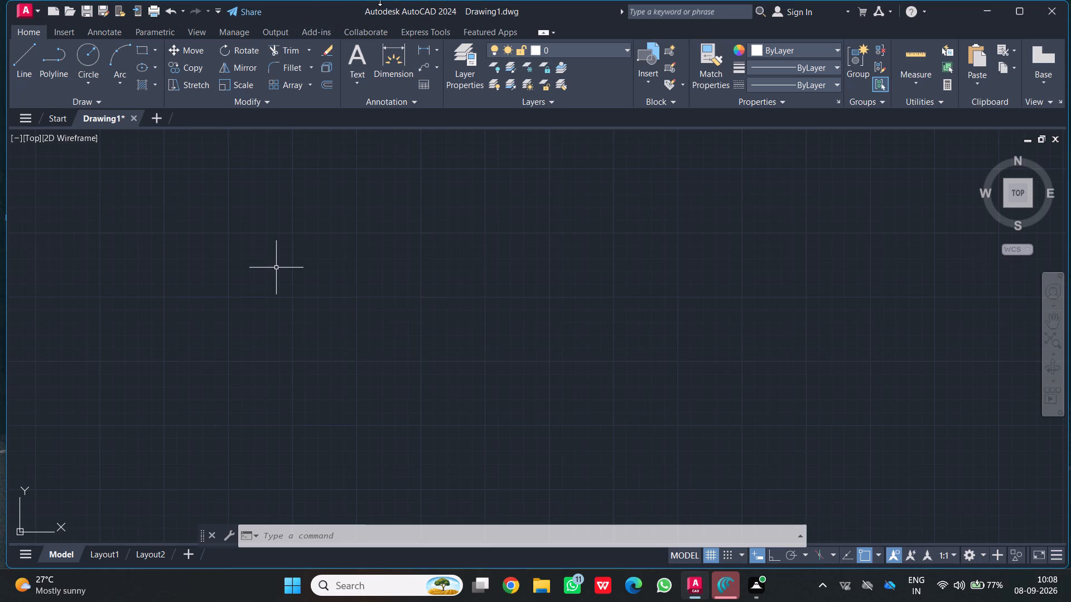
Draw a rectangle by dimensions with a length of 22' and a width of 40' in the empty drawing area.
left_click(139, 46)
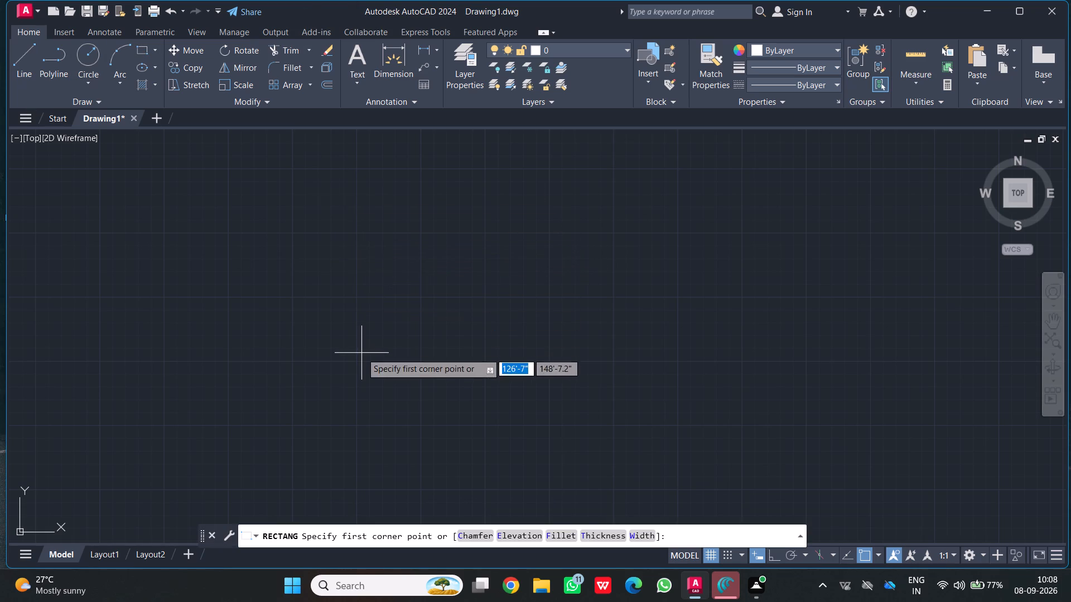
left_click(361, 353)
key("d")
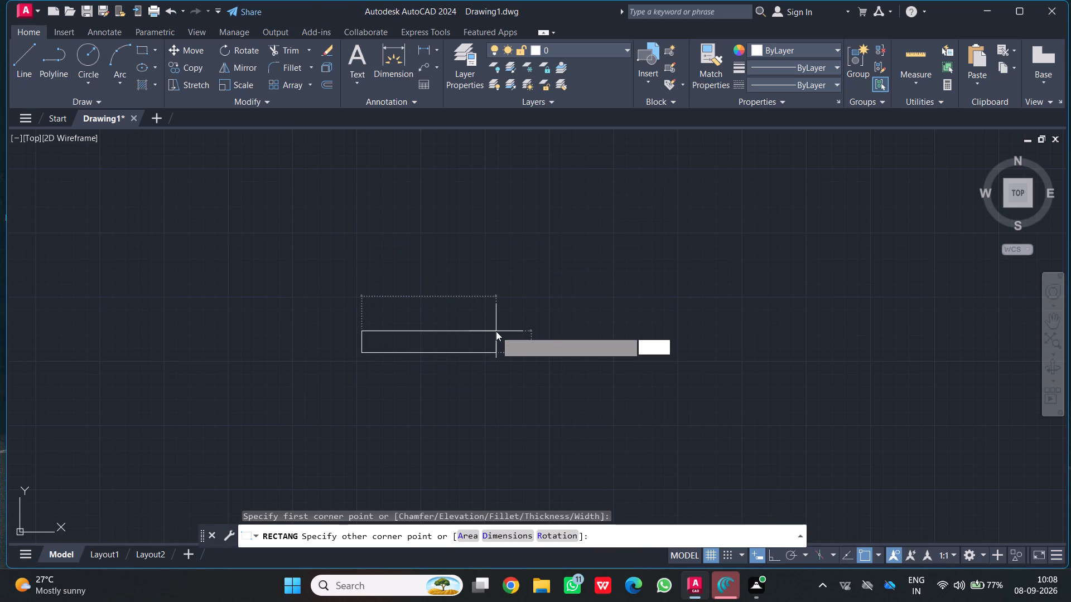
key("Return")
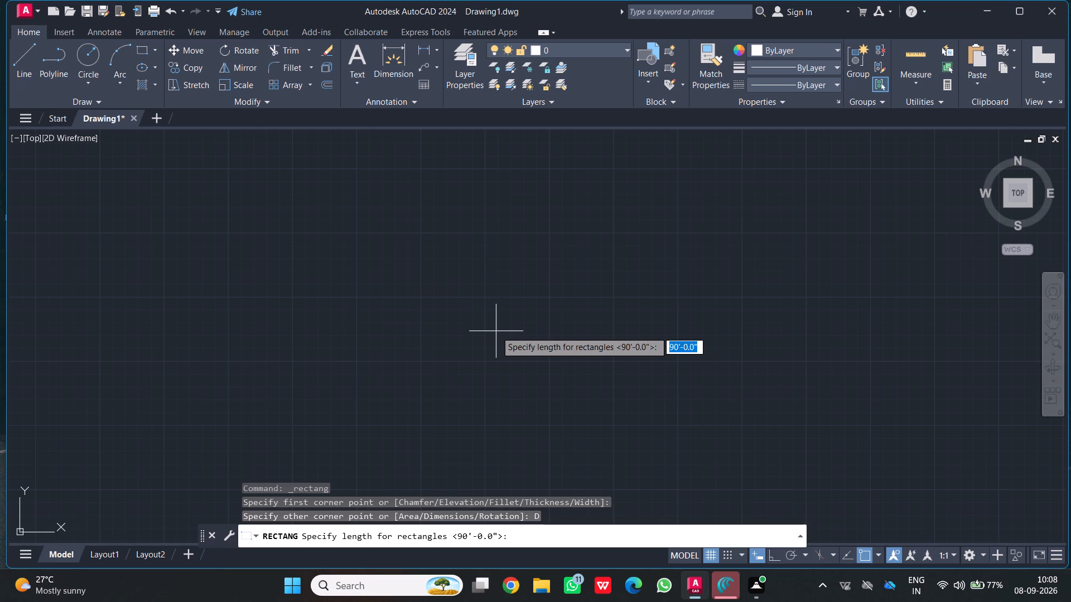
type("22")
key("apostrophe")
key("Return")
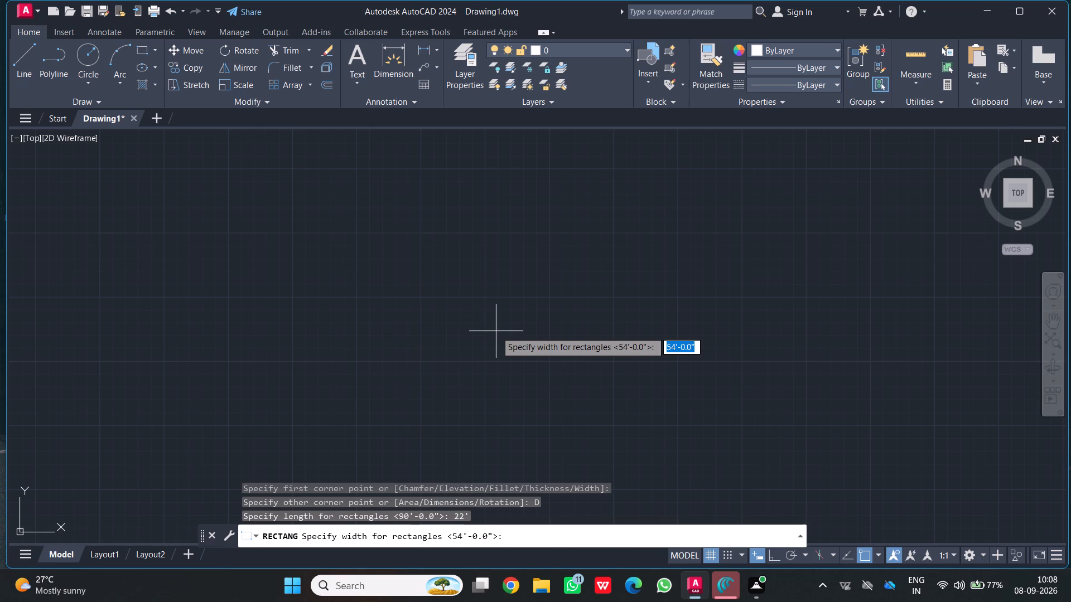
key("4")
key("0")
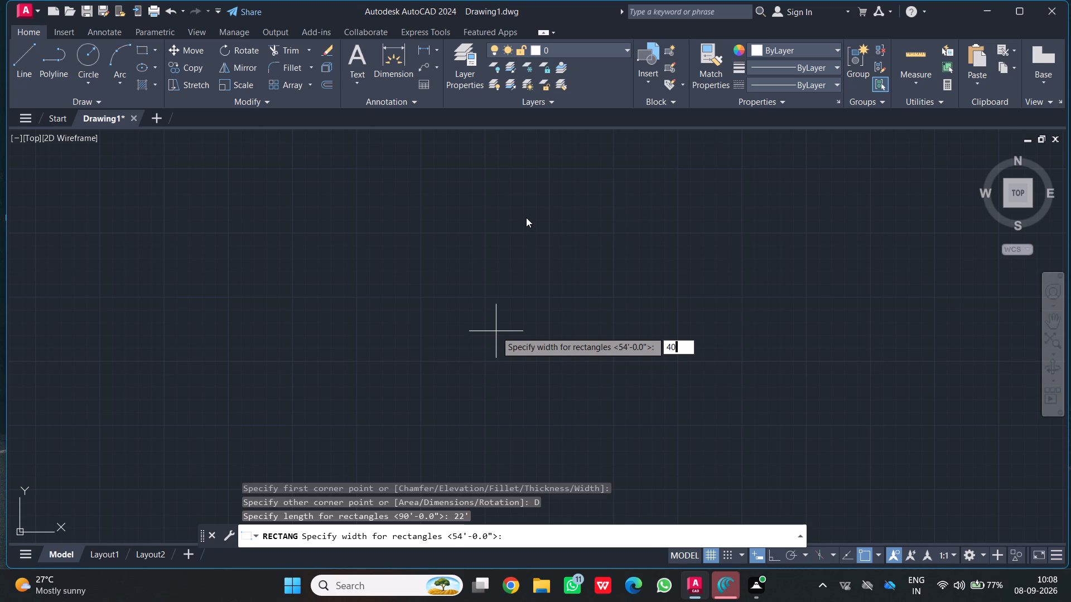
key("apostrophe")
key("Return")
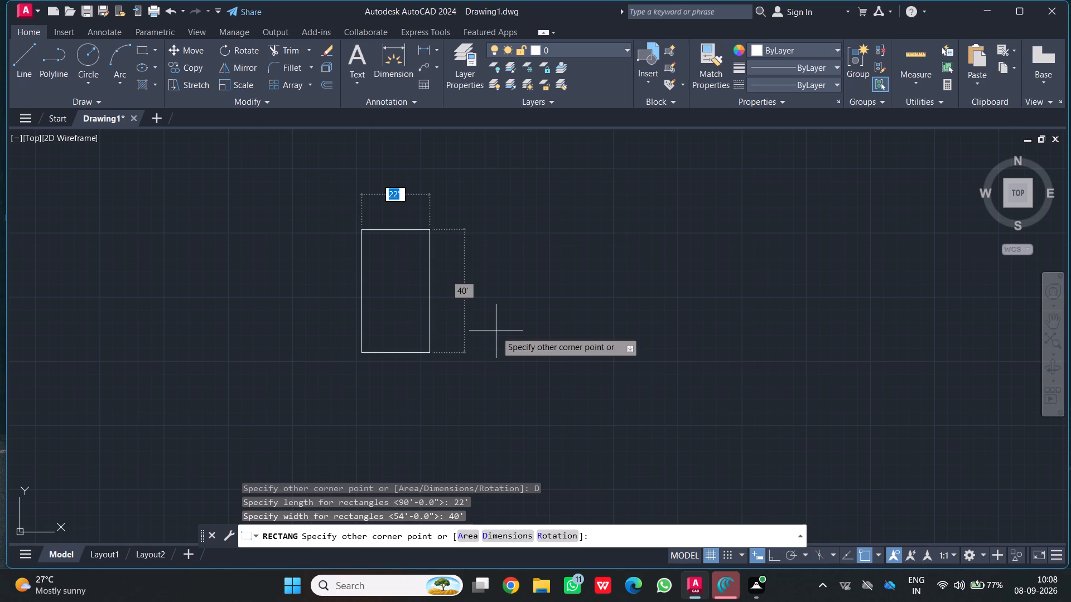
left_click(628, 303)
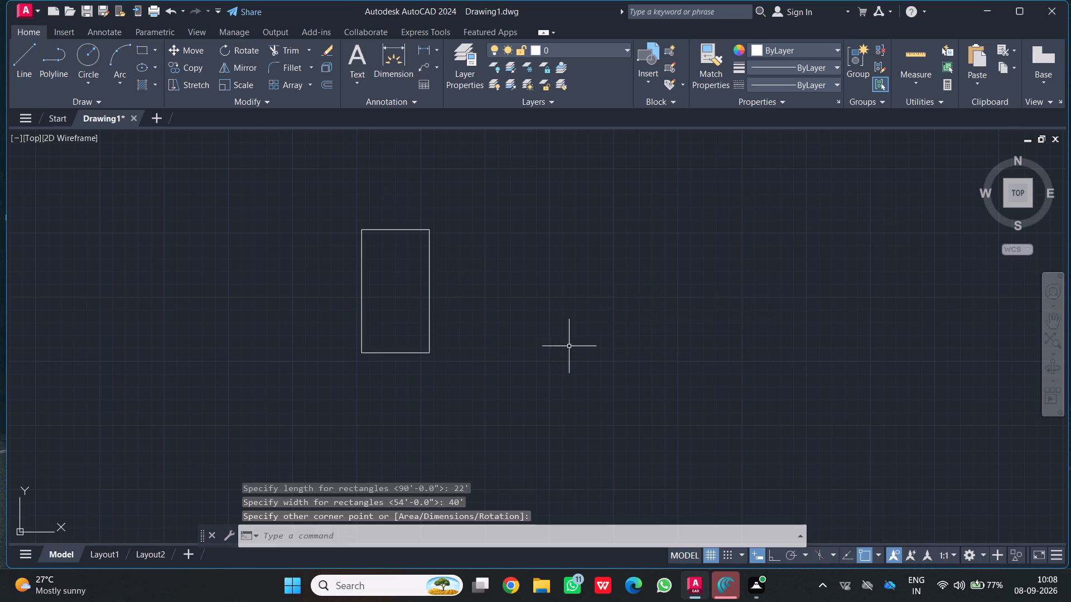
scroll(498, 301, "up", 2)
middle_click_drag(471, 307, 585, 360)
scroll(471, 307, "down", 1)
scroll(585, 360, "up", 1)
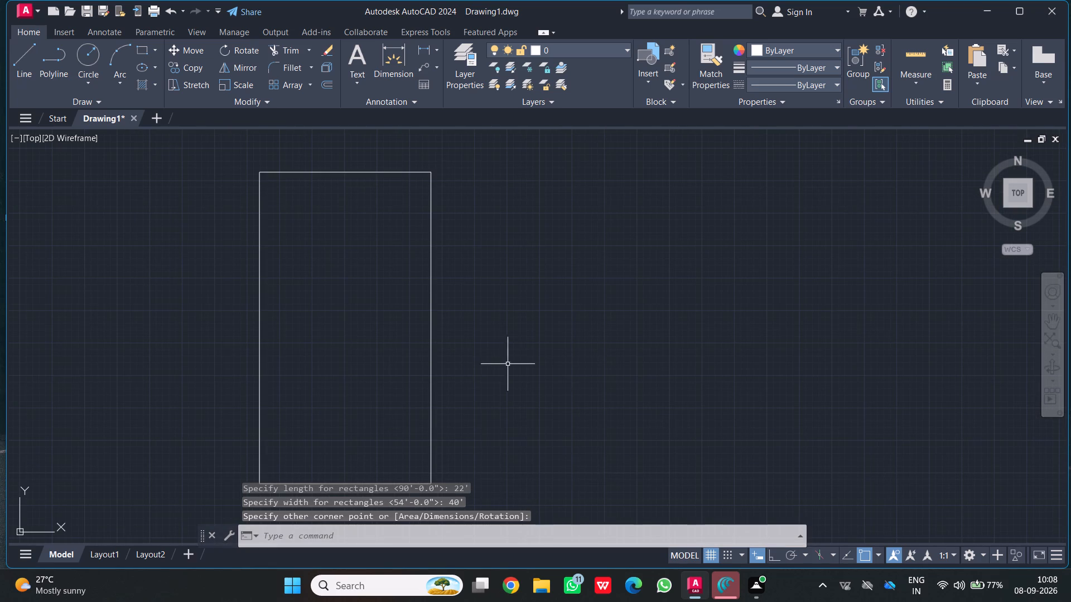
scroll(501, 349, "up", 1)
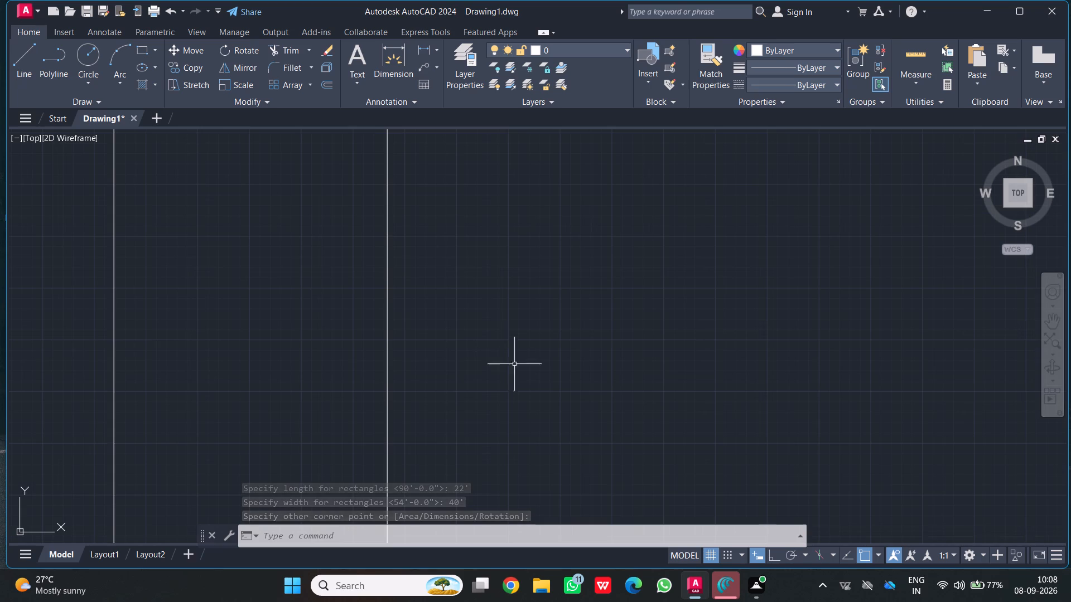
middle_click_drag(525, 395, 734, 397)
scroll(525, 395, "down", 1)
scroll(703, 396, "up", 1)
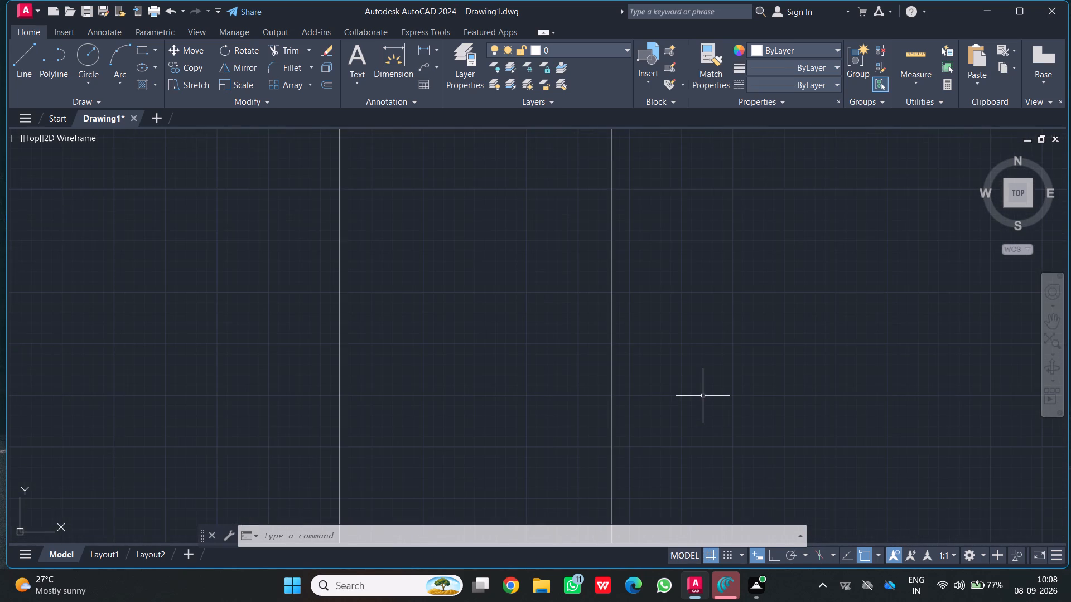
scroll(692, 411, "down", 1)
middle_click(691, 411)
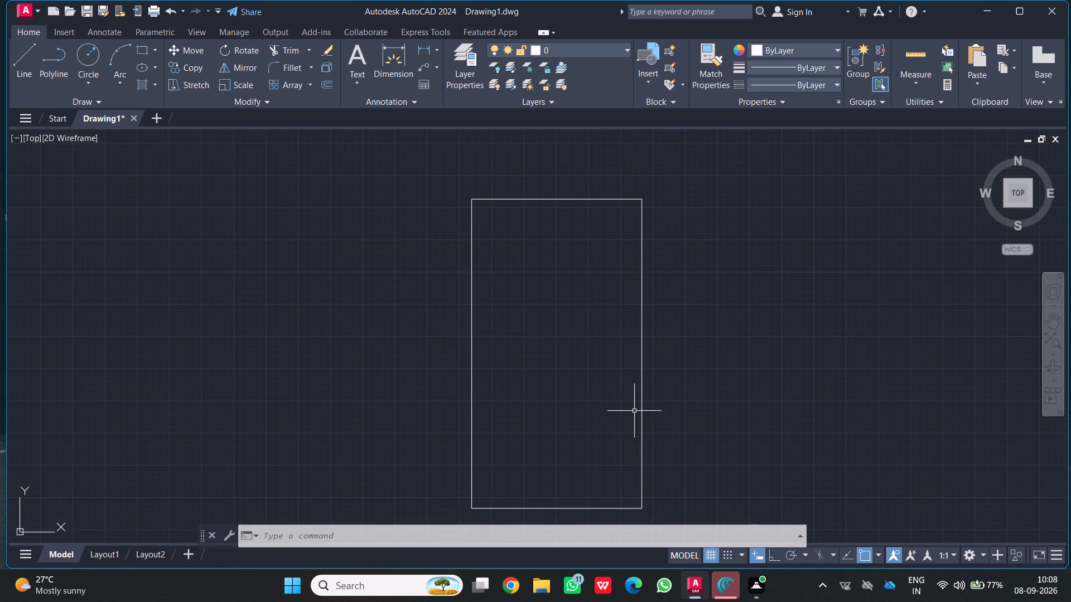
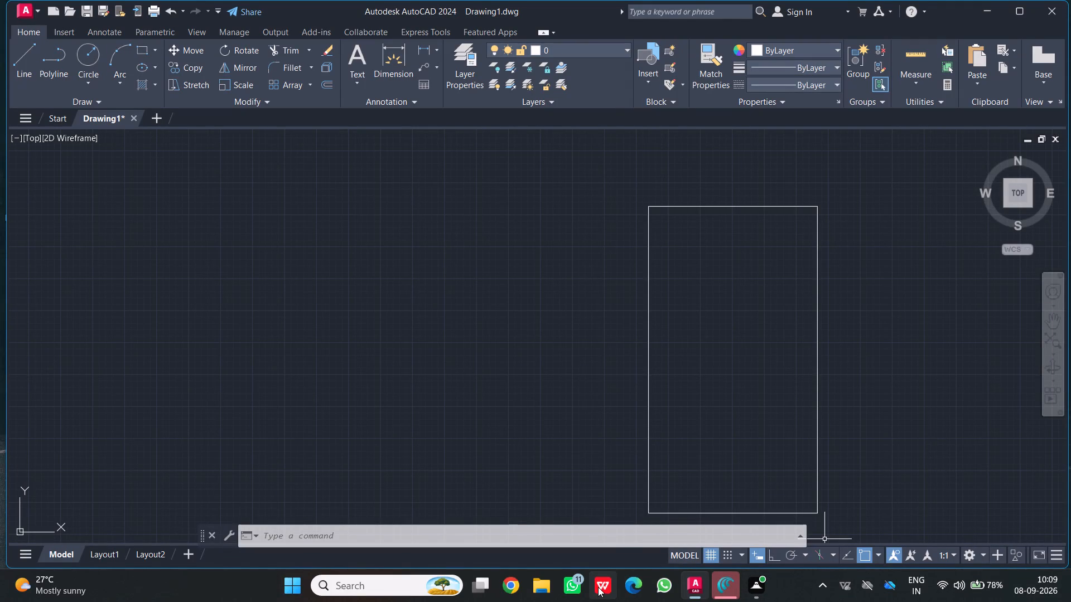
Offset the 22' by 40' rectangle 9" inward to form the inner face of the outer walls.
scroll(788, 417, "up", 1)
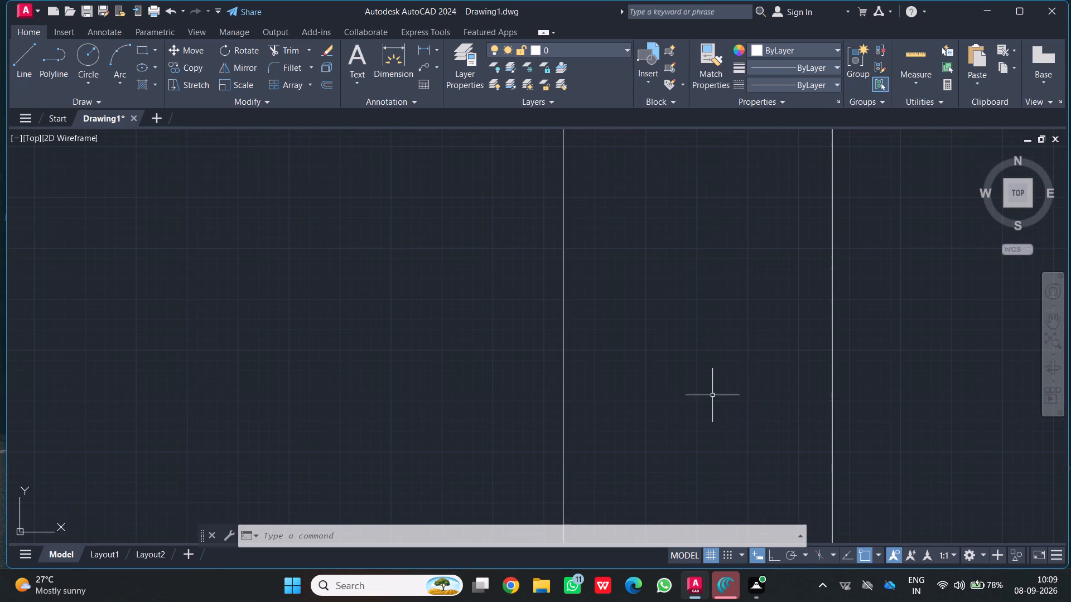
middle_click_drag(686, 423, 342, 451)
scroll(342, 451, "down", 1)
middle_click_drag(407, 431, 556, 334)
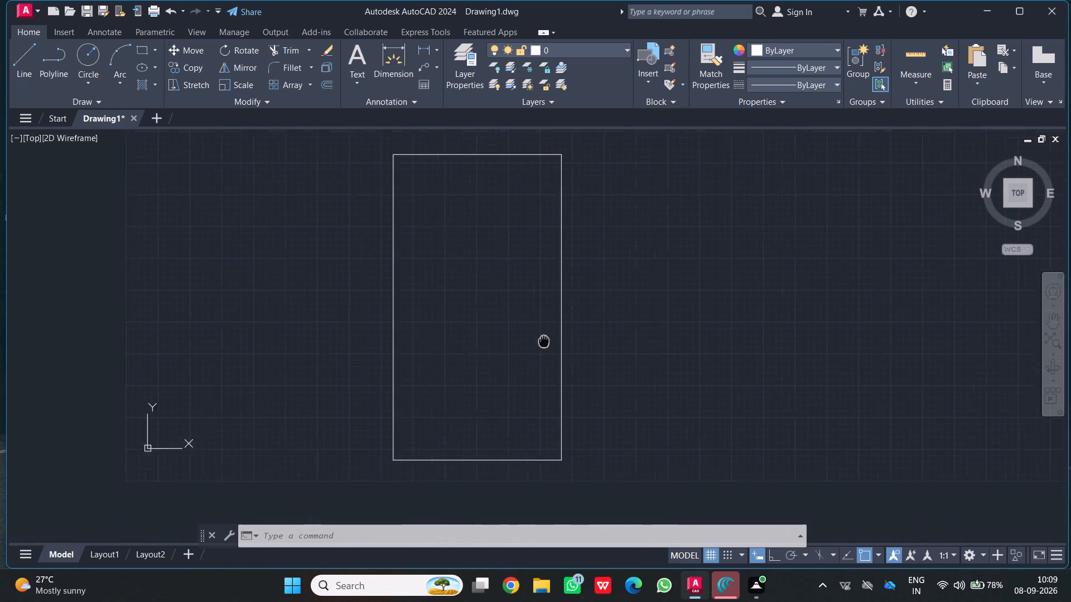
middle_click_drag(556, 334, 556, 333)
middle_click_drag(532, 333, 528, 371)
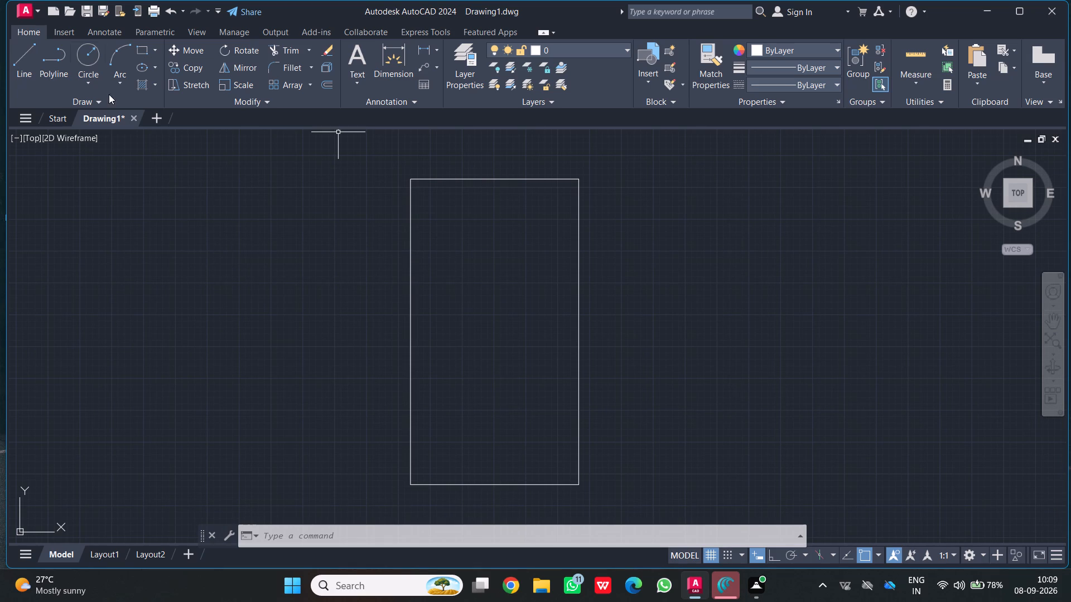
key("o")
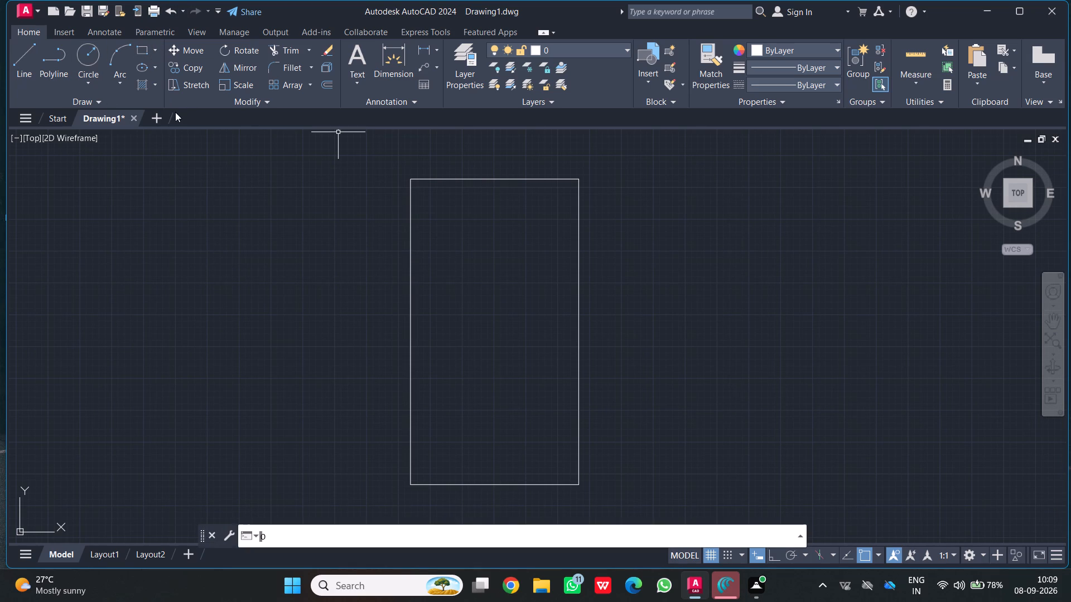
key("Return")
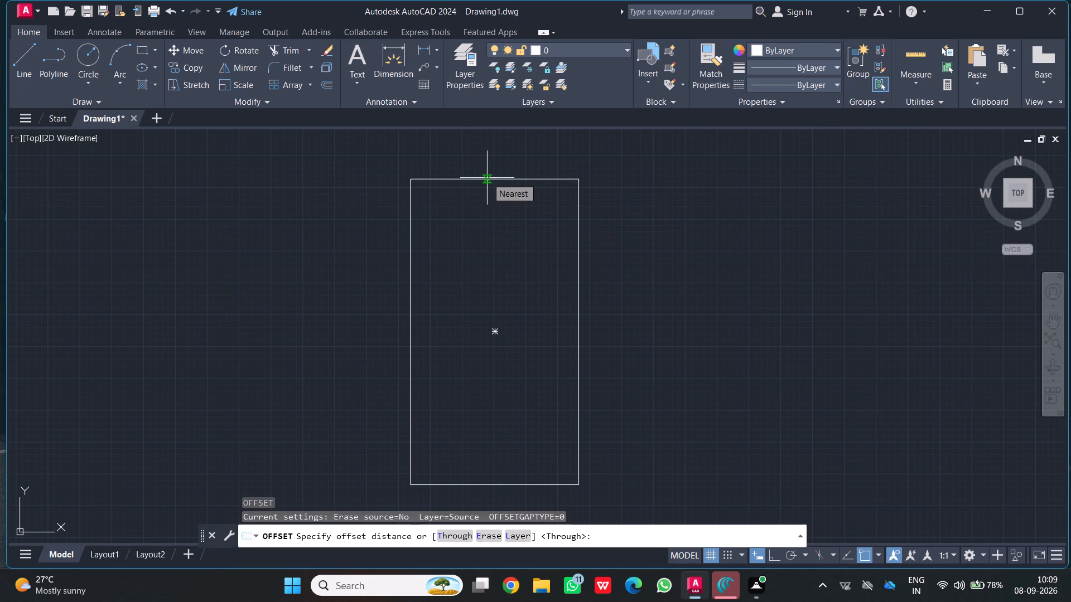
left_click(487, 178)
scroll(480, 216, "up", 1)
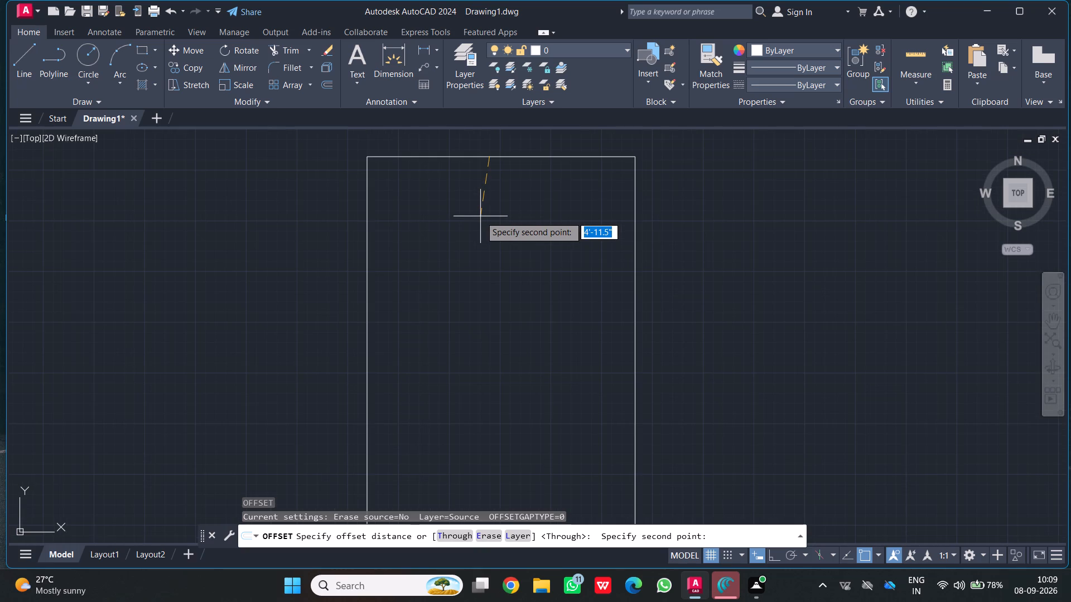
type("9\"")
key("Return")
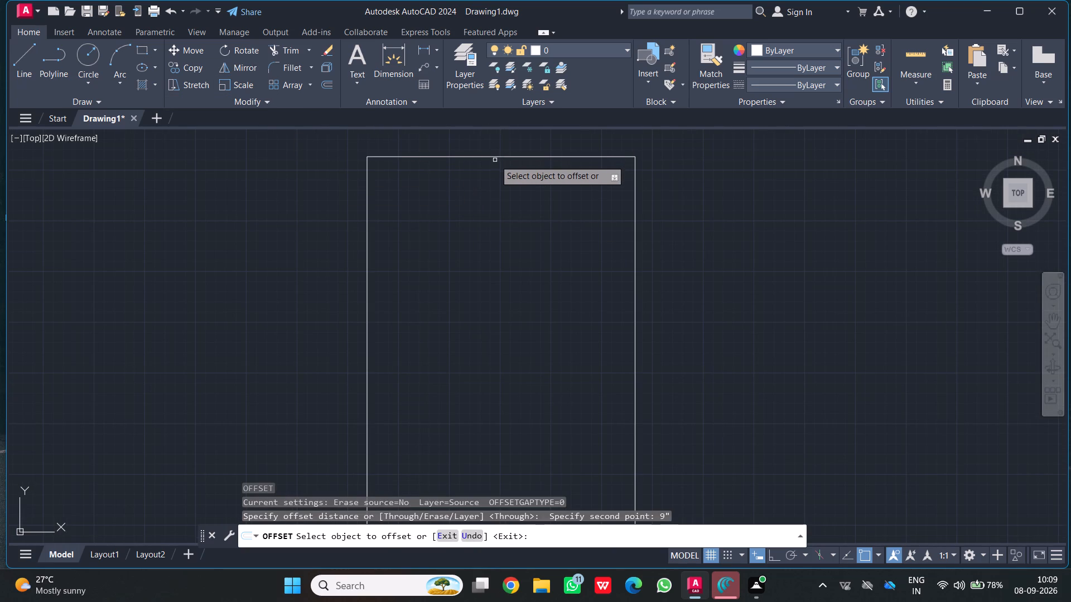
left_click(495, 158)
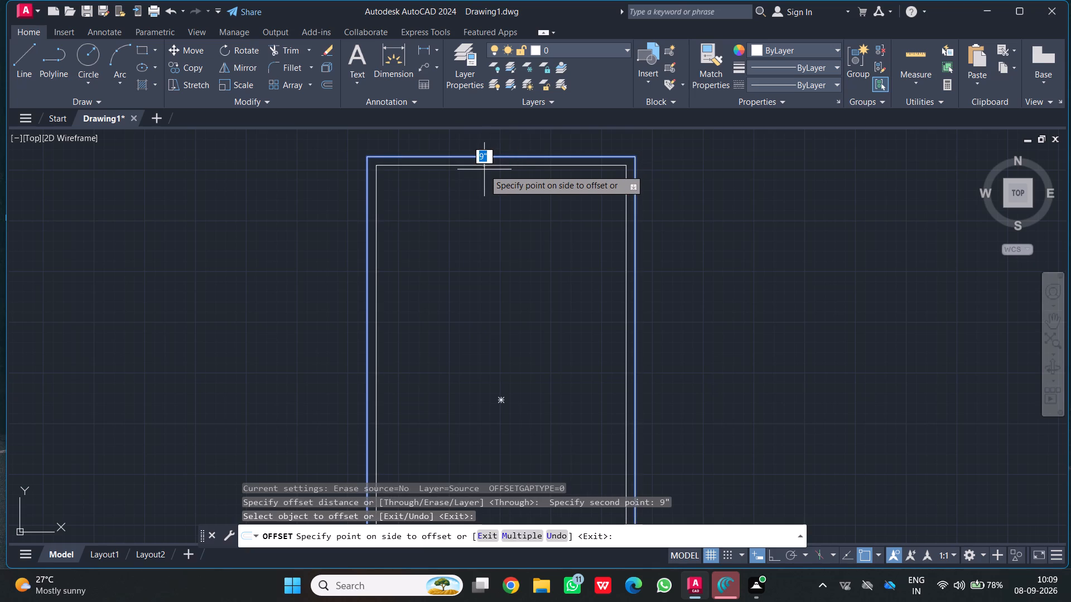
left_click(484, 170)
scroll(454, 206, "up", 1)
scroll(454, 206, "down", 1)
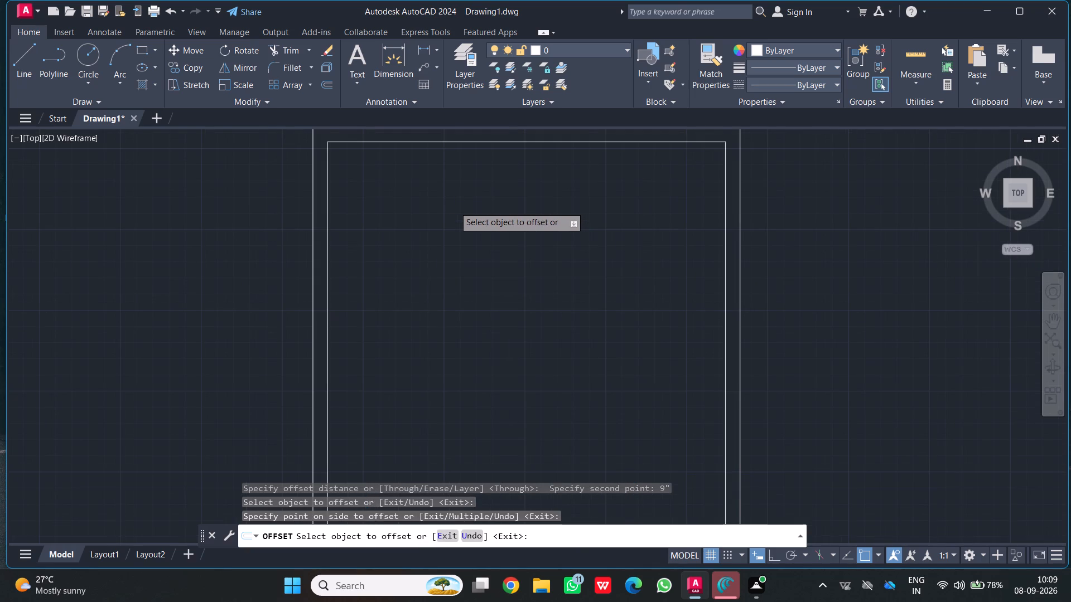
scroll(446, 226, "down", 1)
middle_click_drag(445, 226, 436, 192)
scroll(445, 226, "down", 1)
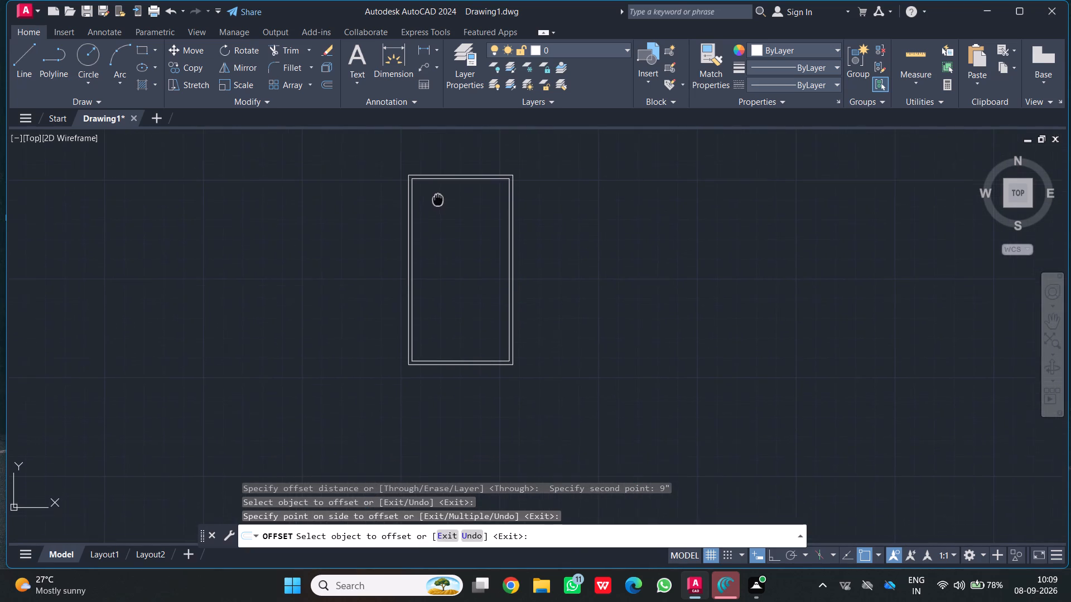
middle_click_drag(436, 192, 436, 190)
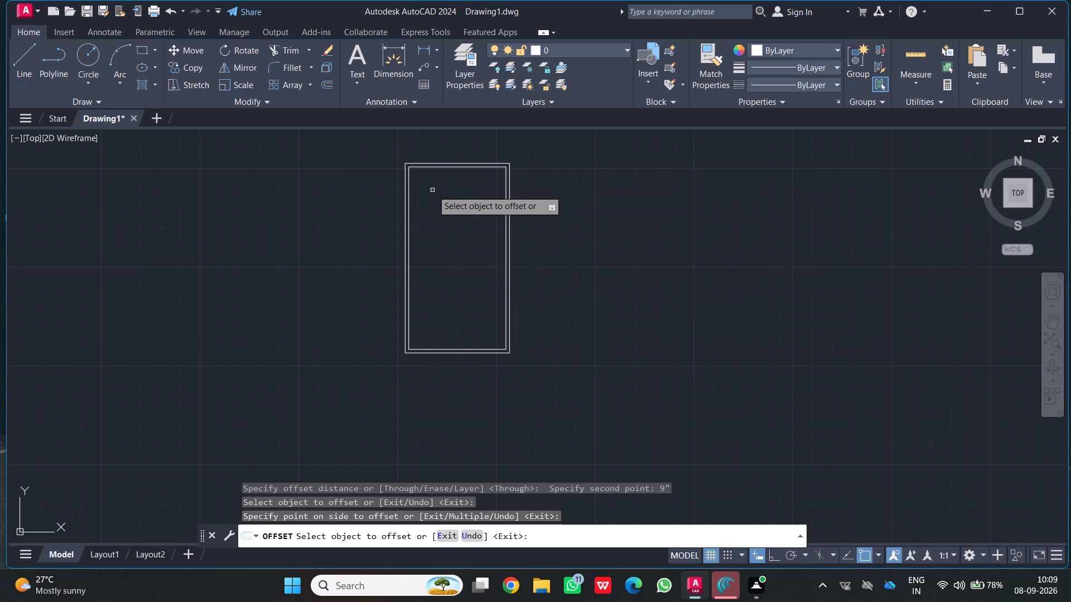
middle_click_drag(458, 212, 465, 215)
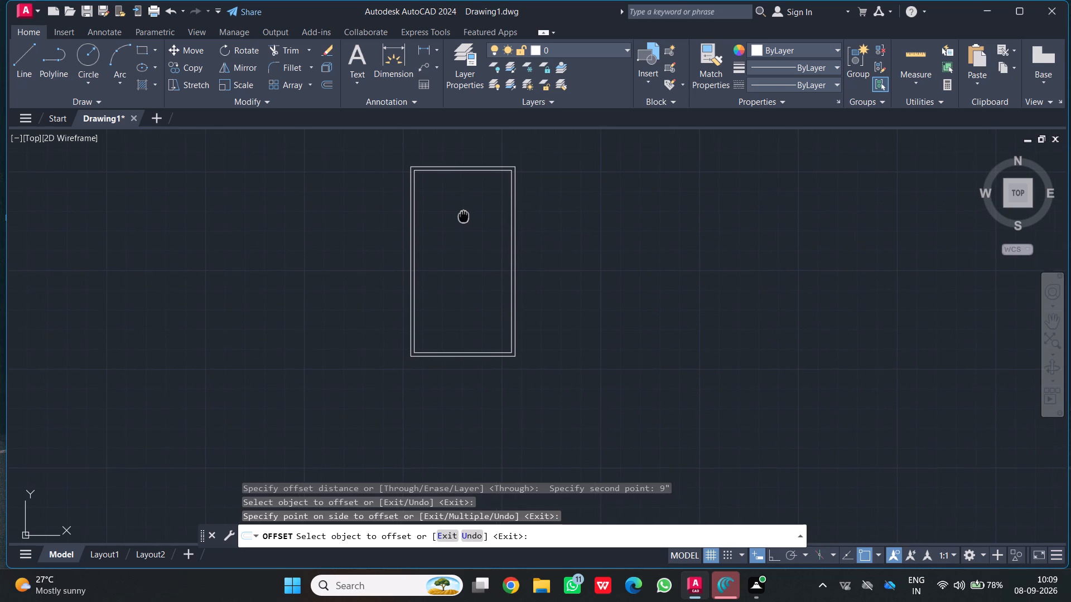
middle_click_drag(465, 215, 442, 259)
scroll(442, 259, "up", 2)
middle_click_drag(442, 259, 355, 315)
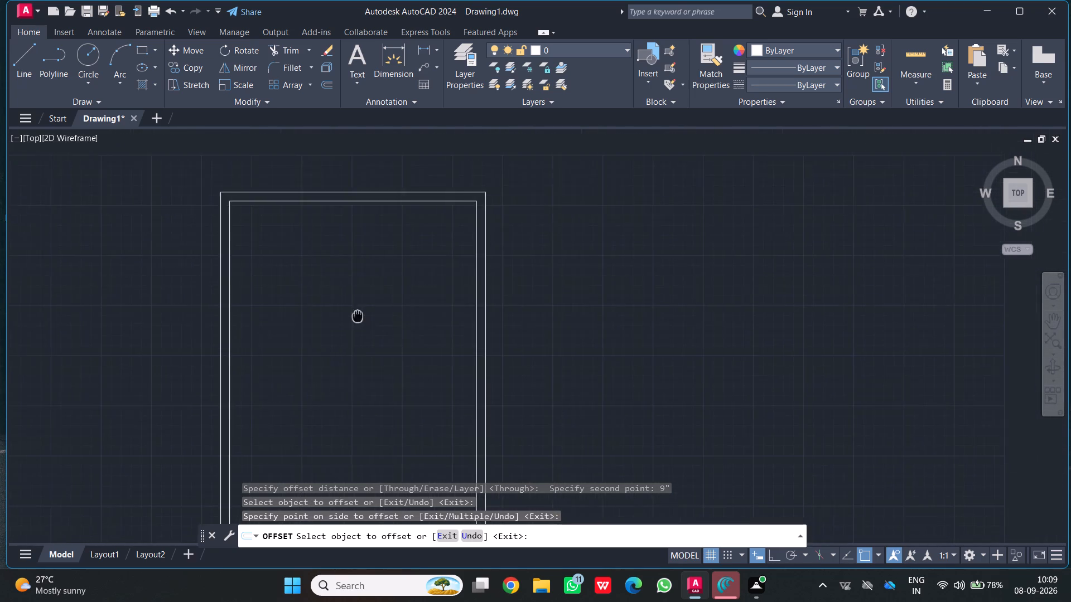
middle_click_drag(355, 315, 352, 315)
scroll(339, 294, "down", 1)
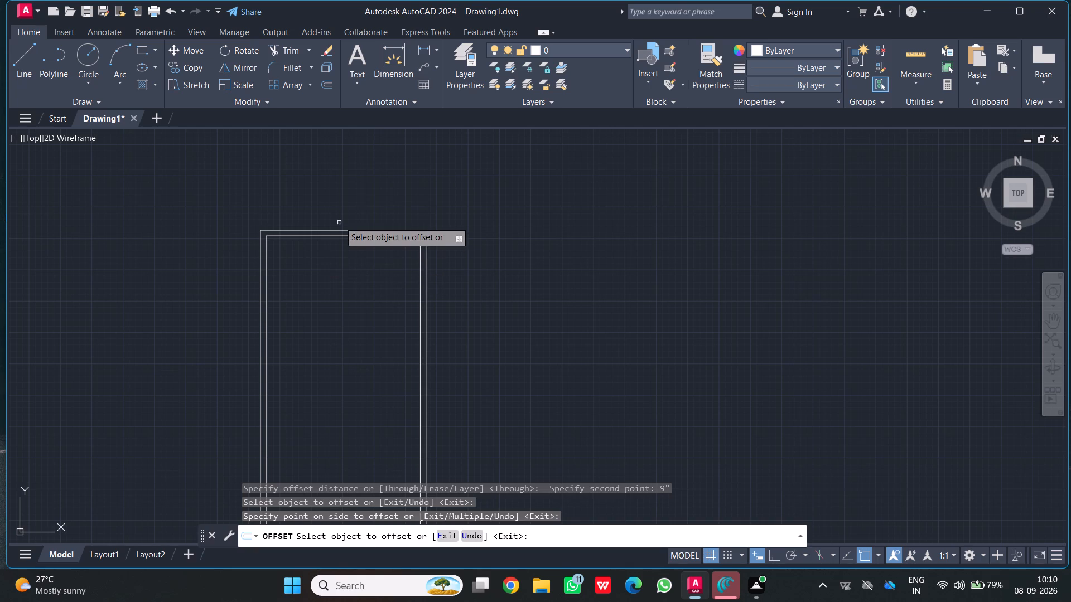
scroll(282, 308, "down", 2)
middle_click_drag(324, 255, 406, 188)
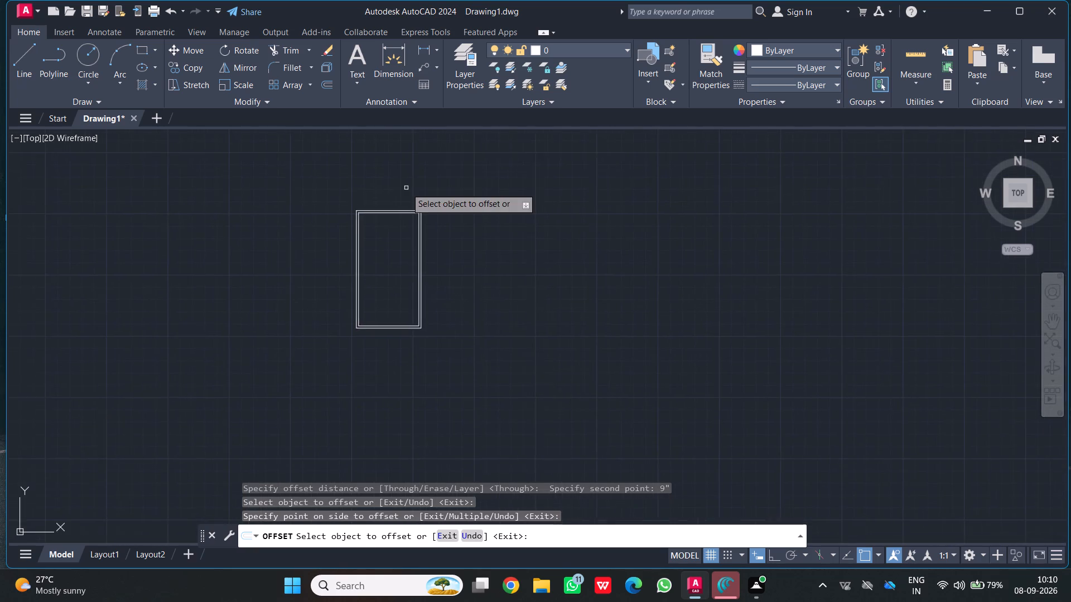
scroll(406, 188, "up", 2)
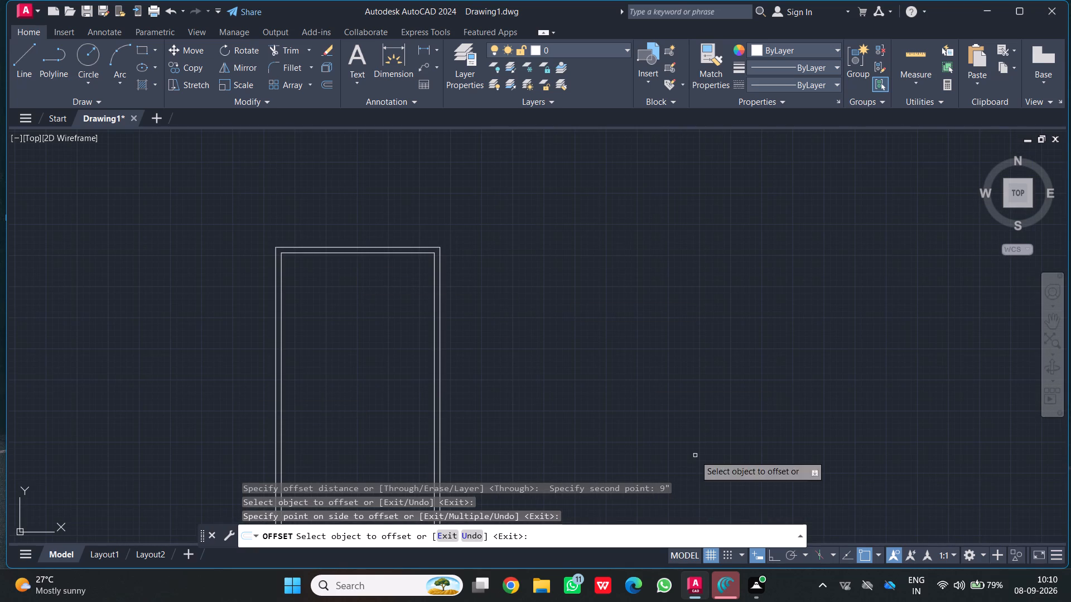
Explode both the outer and the inner rectangle into separate lines.
key("Escape")
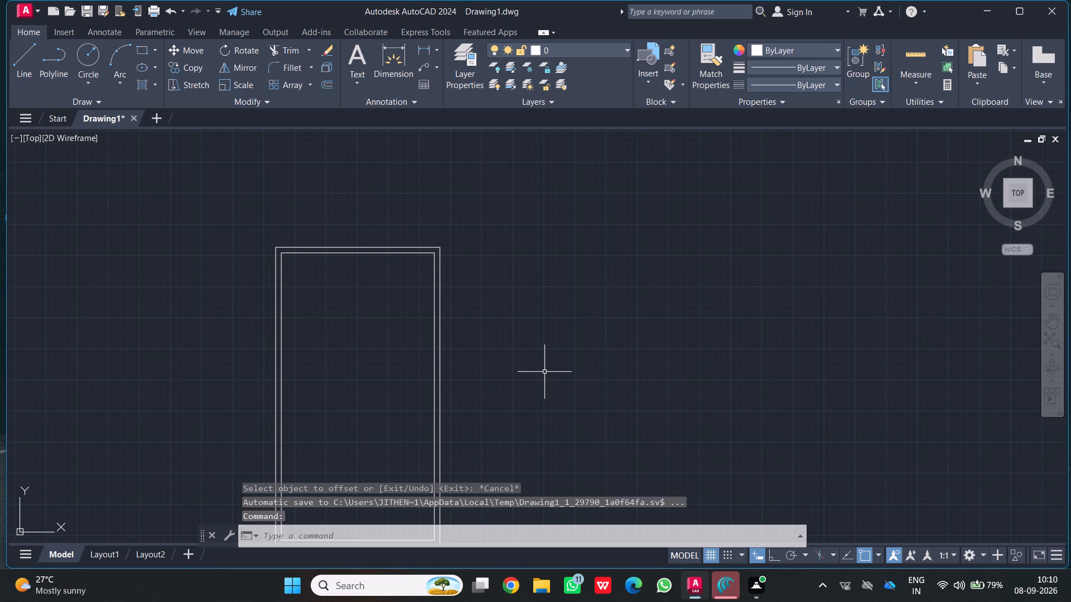
left_click(587, 358)
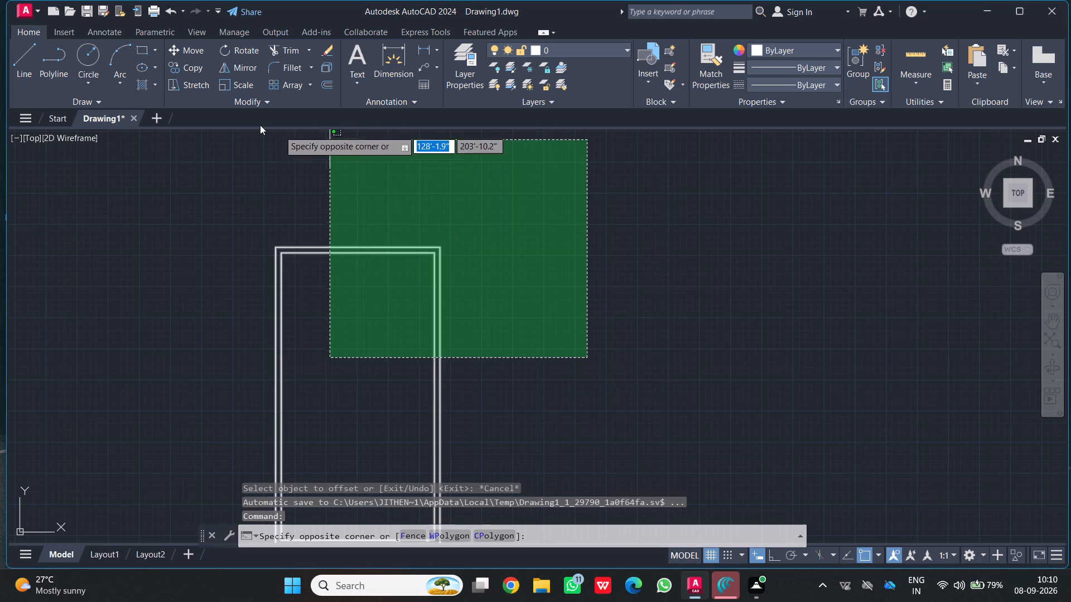
left_click(202, 140)
key("x")
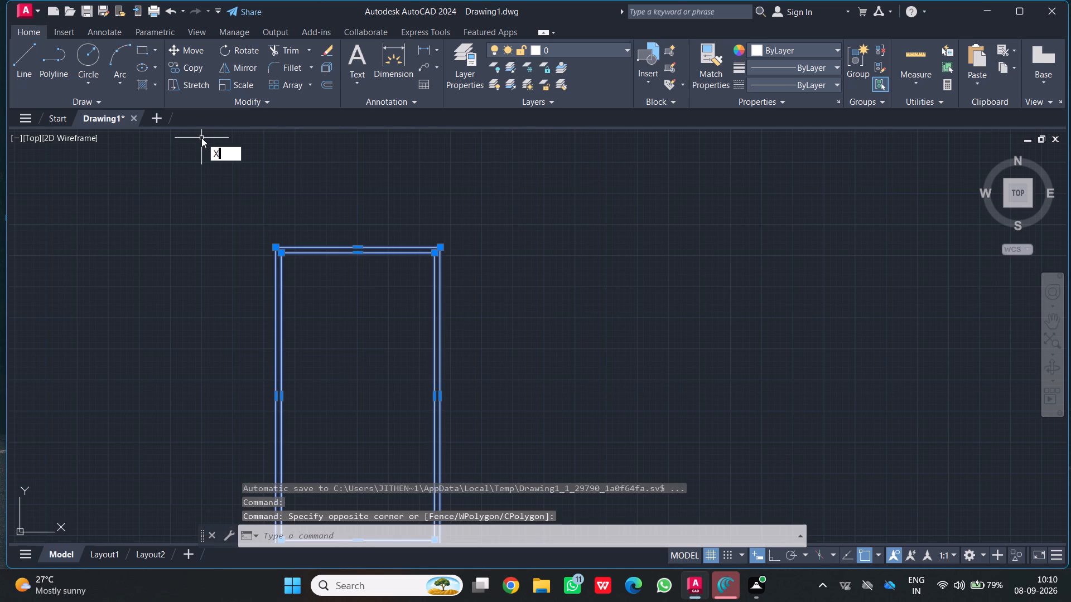
key("Return")
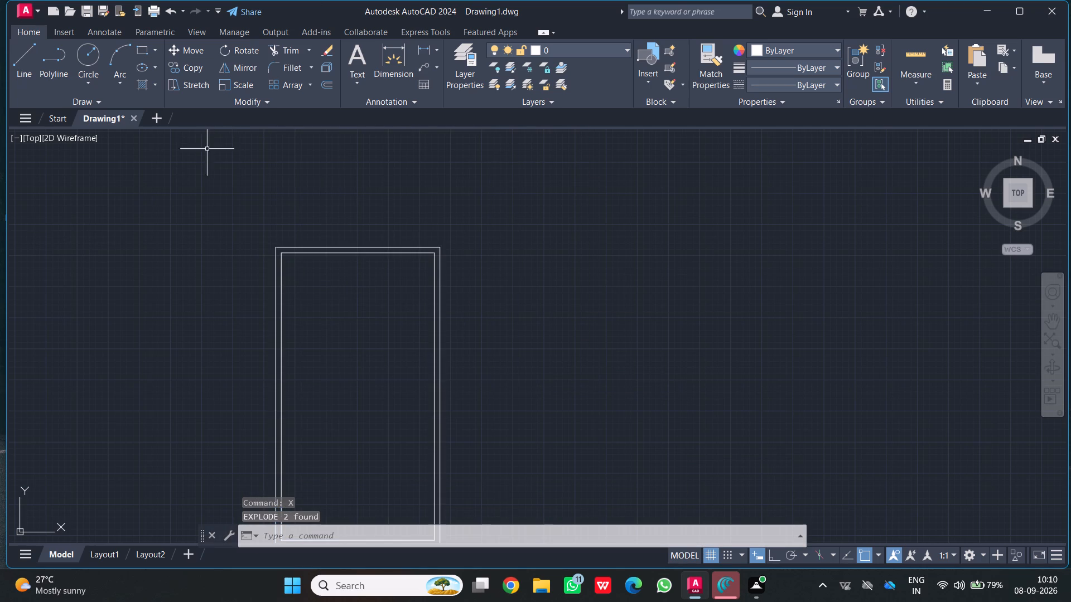
Offset the inner rectangle's top line 10' downward into the interior.
scroll(250, 195, "down", 1)
middle_click_drag(262, 240, 292, 199)
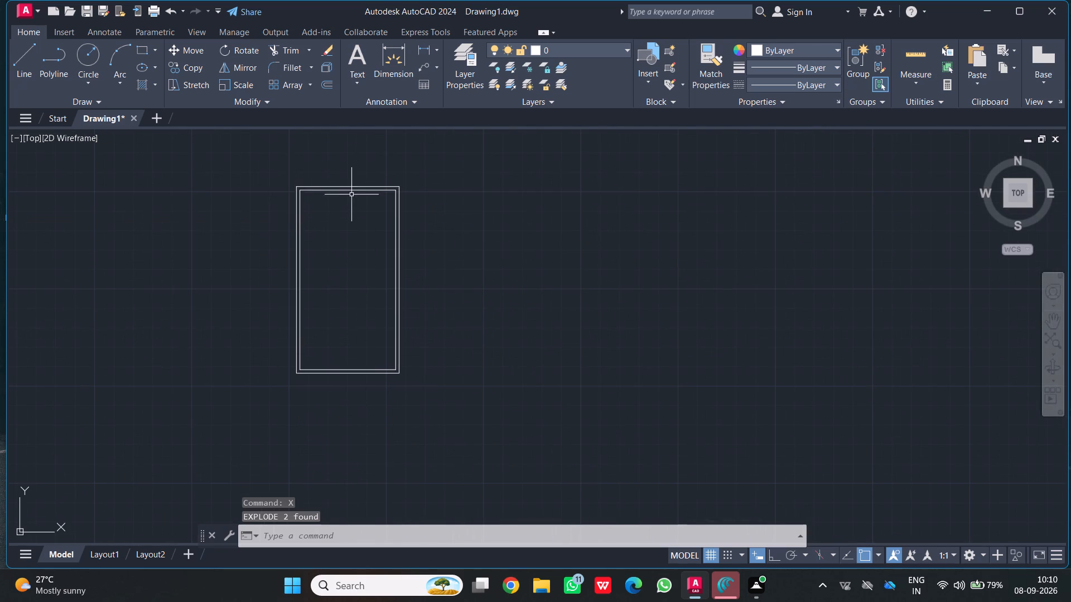
scroll(354, 193, "up", 1)
left_click(345, 189)
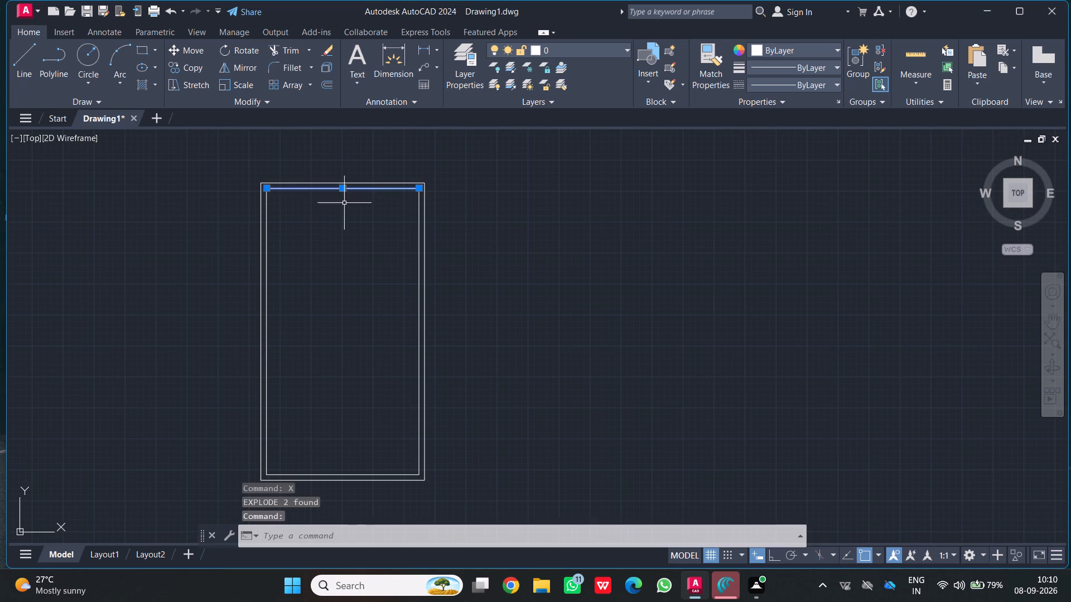
key("o")
scroll(348, 290, "up", 1)
key("Return")
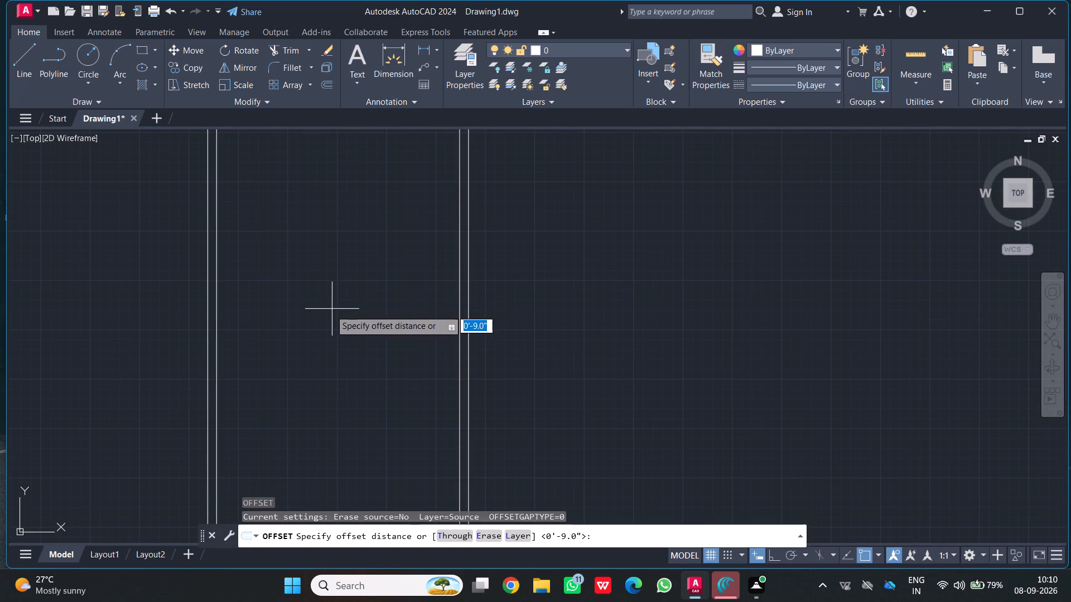
middle_click_drag(330, 310, 344, 368)
scroll(330, 310, "down", 1)
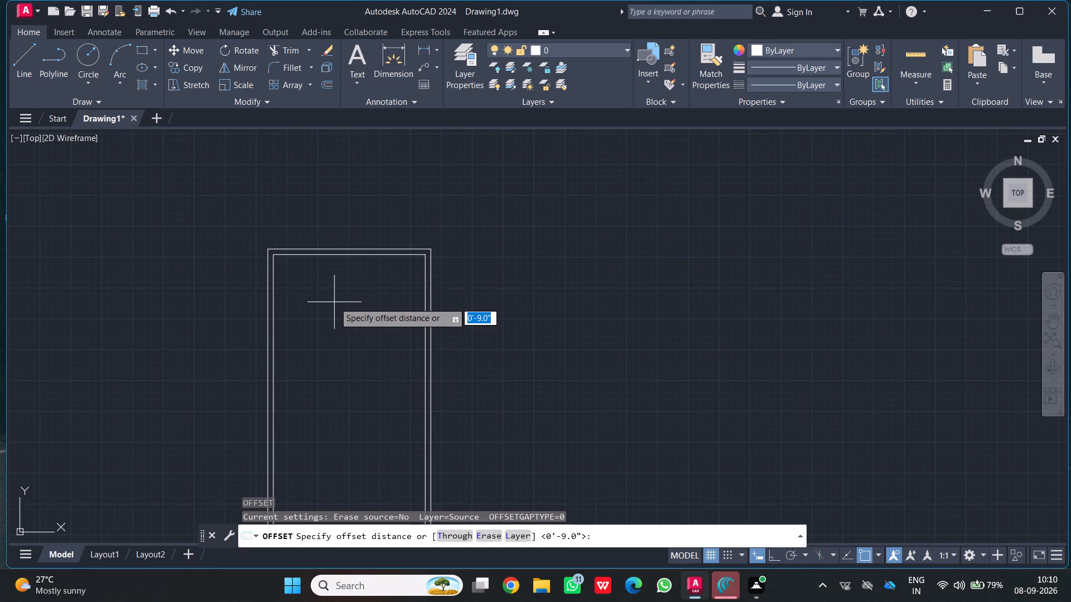
scroll(334, 302, "up", 2)
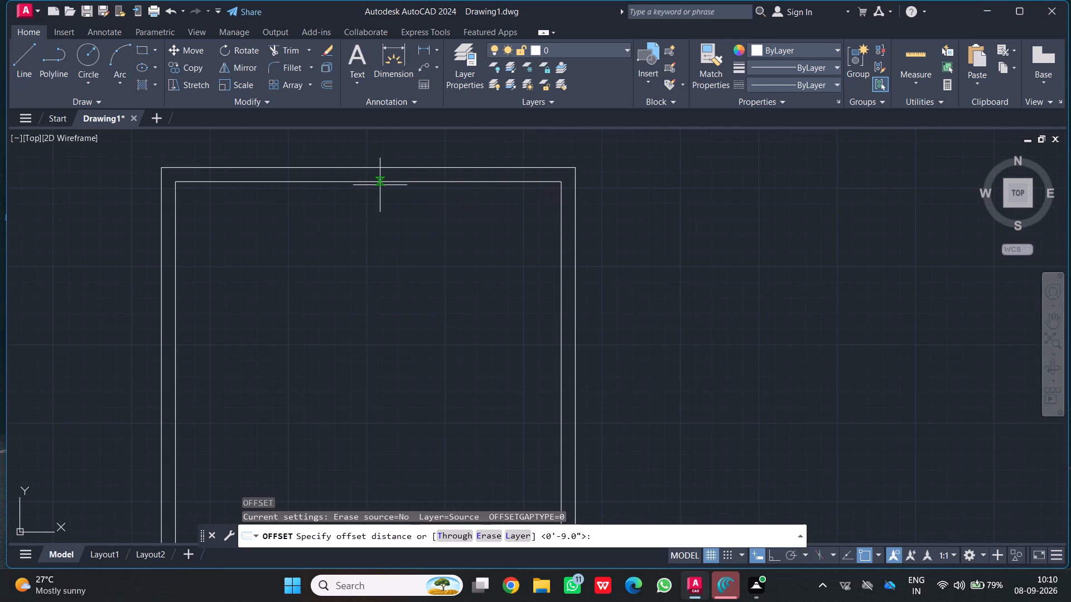
left_click(384, 182)
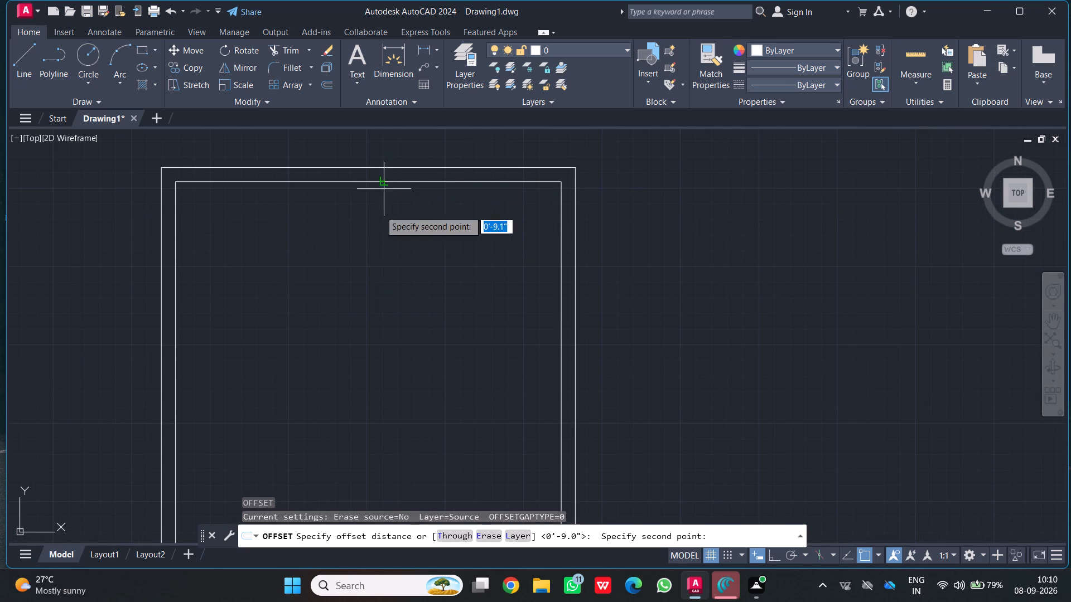
key("1")
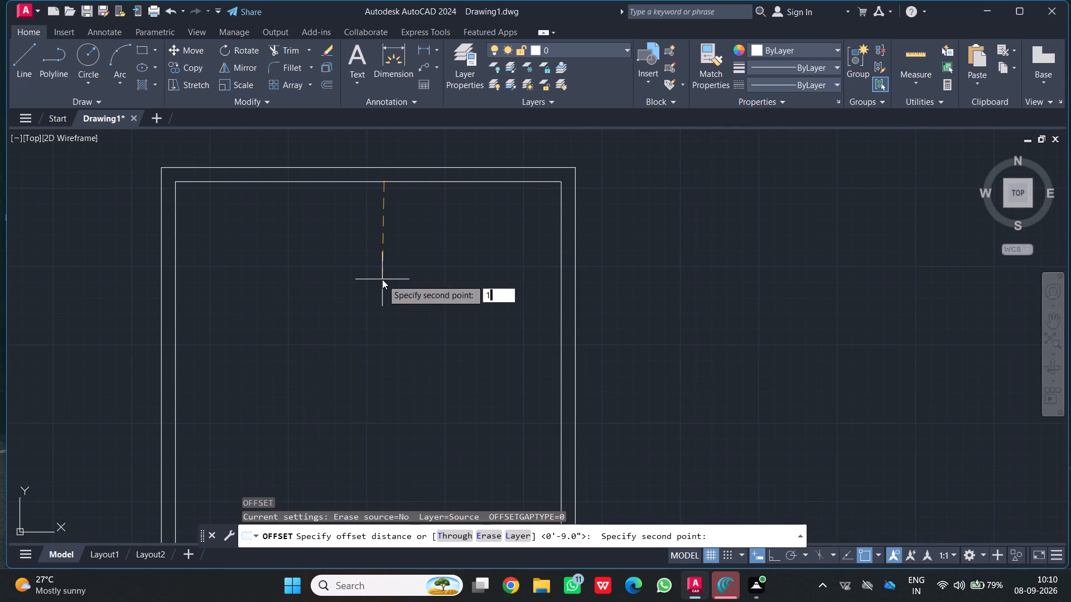
key("0")
key("apostrophe")
key("Return")
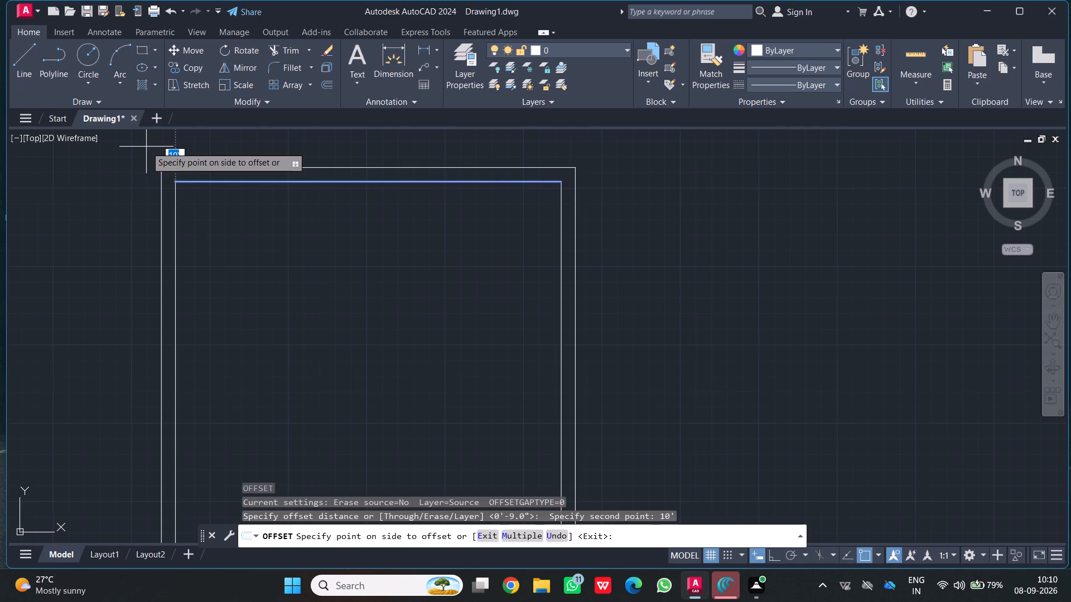
left_click(210, 307)
Offset the inner rectangle's left line 10' to the right with the same Offset distance.
scroll(185, 275, "down", 1)
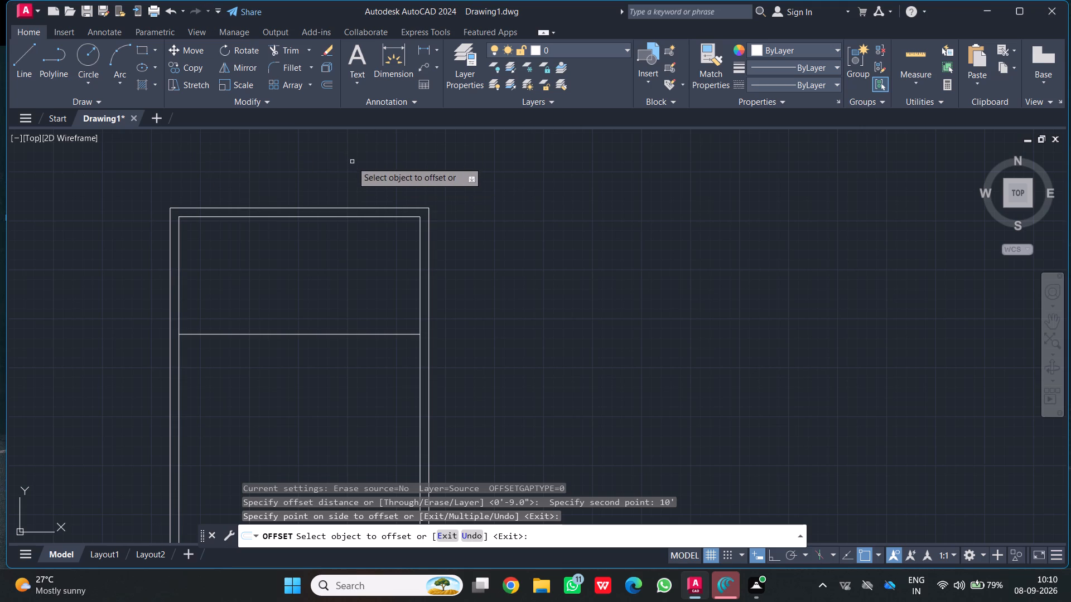
middle_click_drag(330, 226, 341, 173)
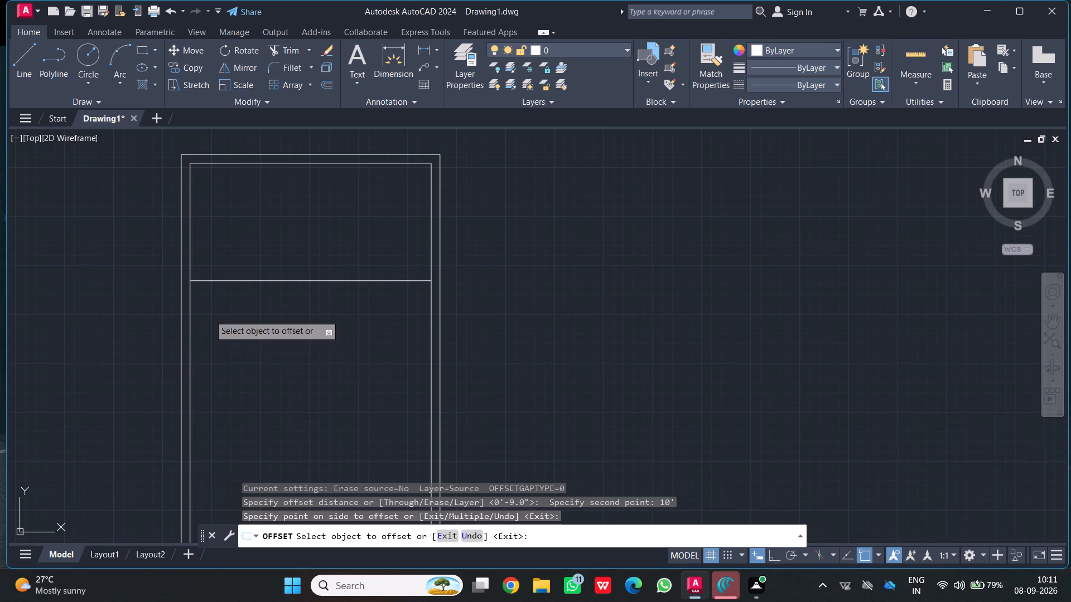
left_click(190, 256)
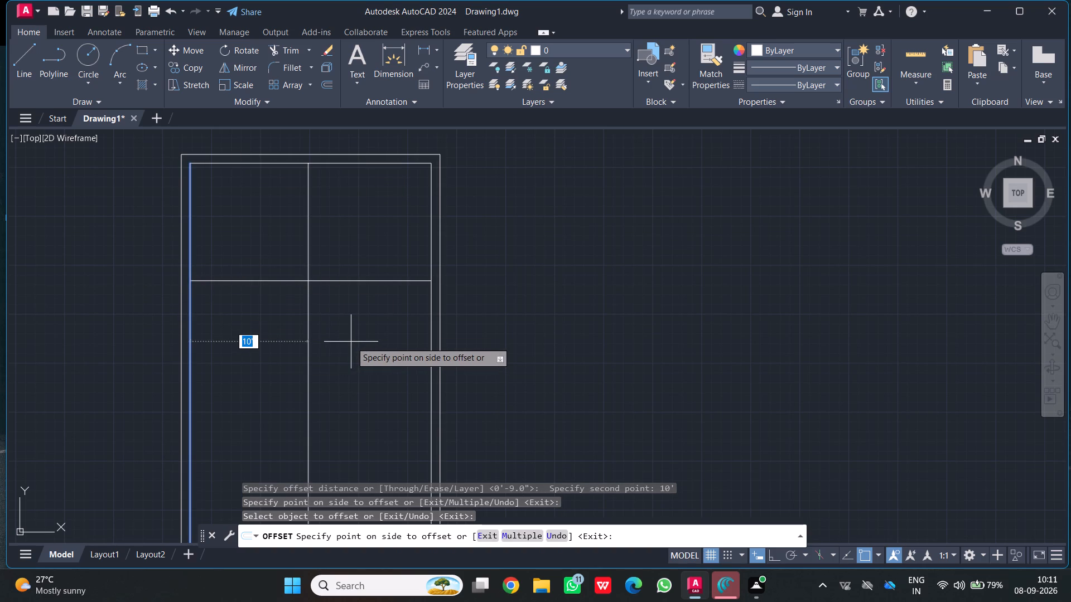
left_click(351, 342)
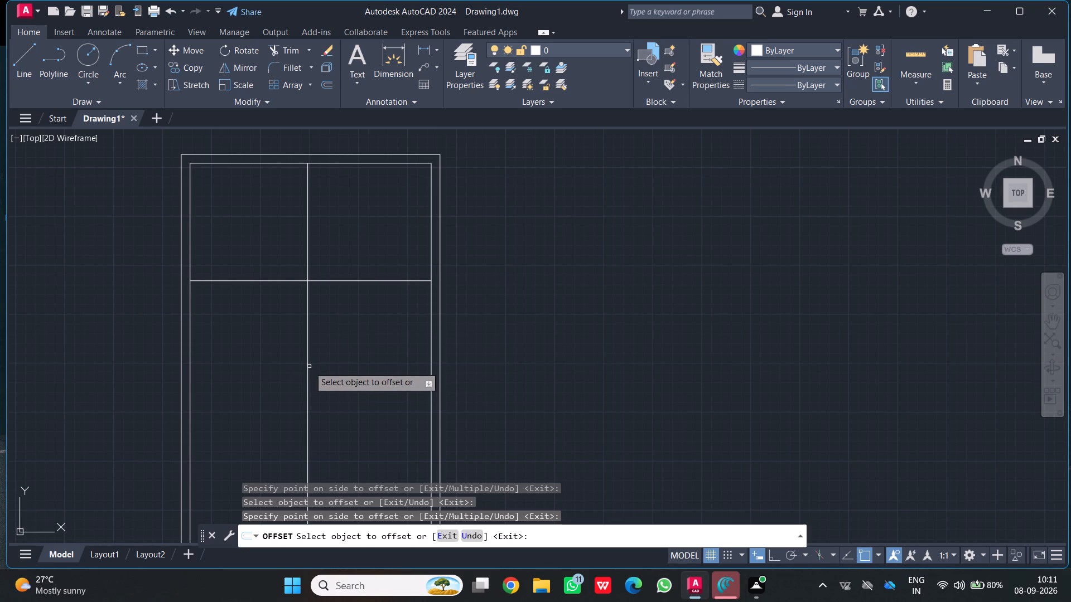
middle_click_drag(310, 366, 352, 372)
scroll(360, 370, "down", 1)
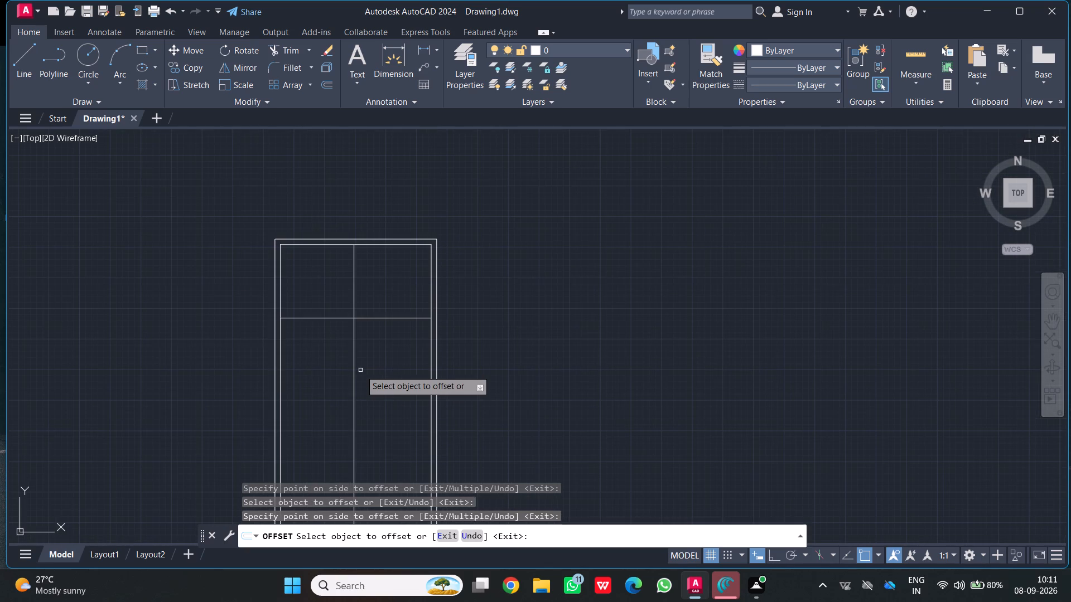
middle_click_drag(358, 370, 407, 295)
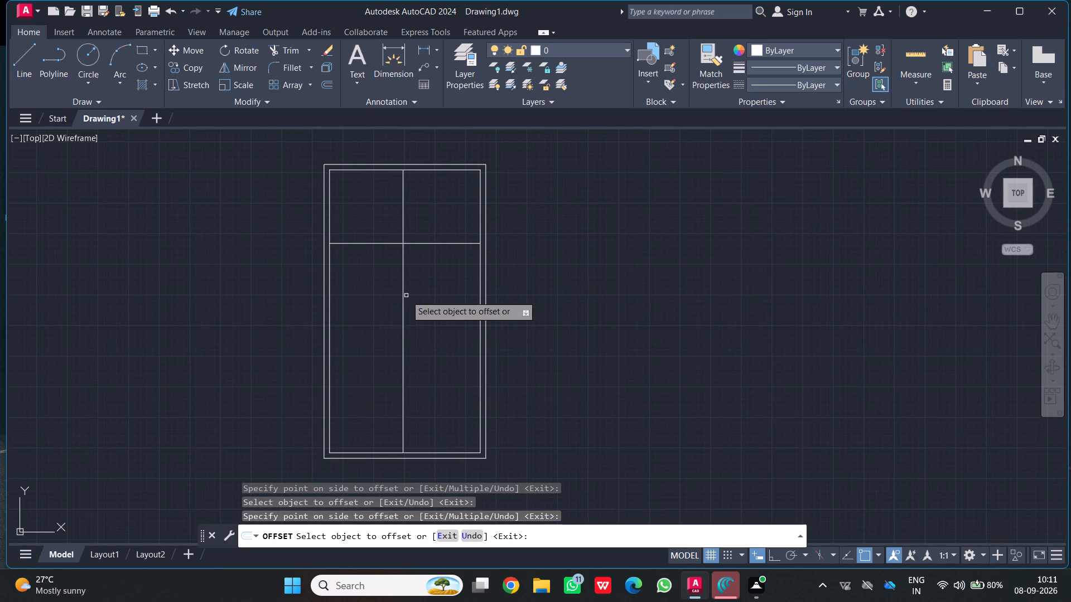
Dismiss the Windows Security notifications that cover part of the drawing.
scroll(401, 303, "up", 1)
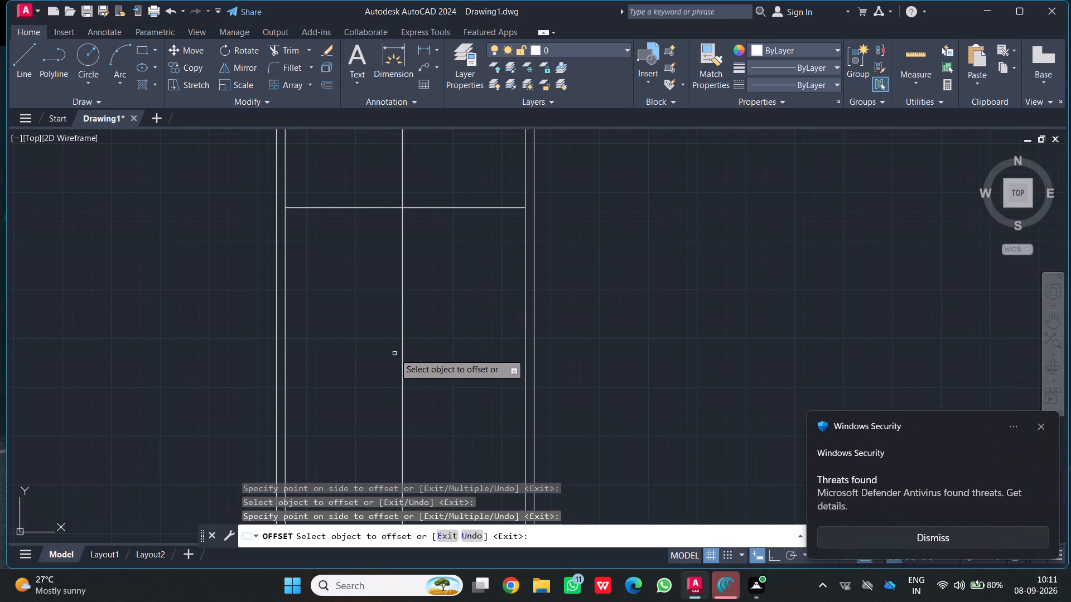
left_click(1042, 421)
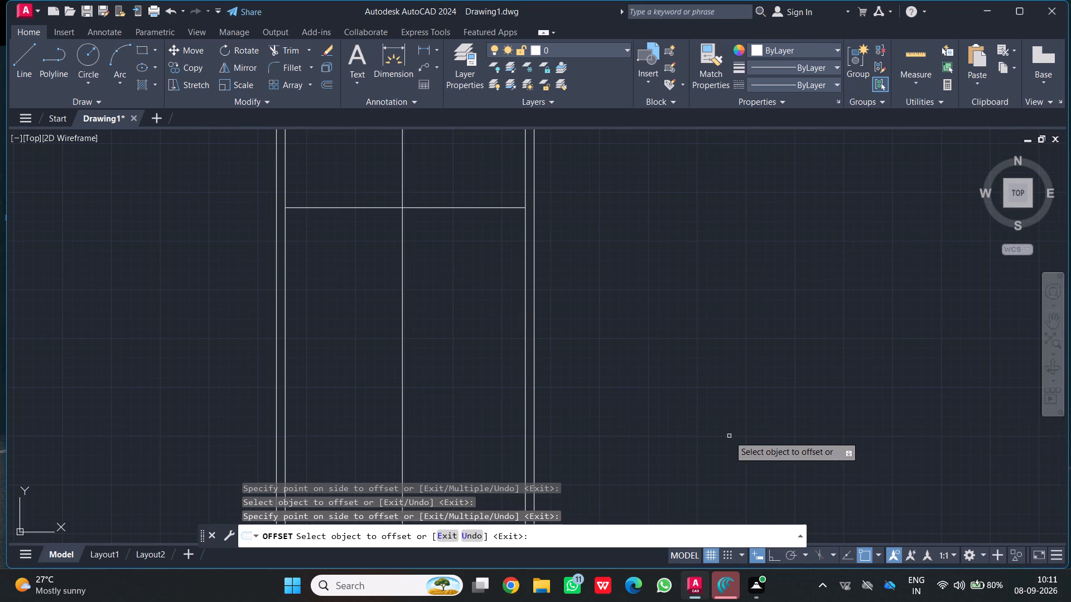
scroll(729, 436, "down", 1)
scroll(579, 444, "up", 1)
middle_click_drag(579, 442, 621, 444)
scroll(580, 443, "down", 1)
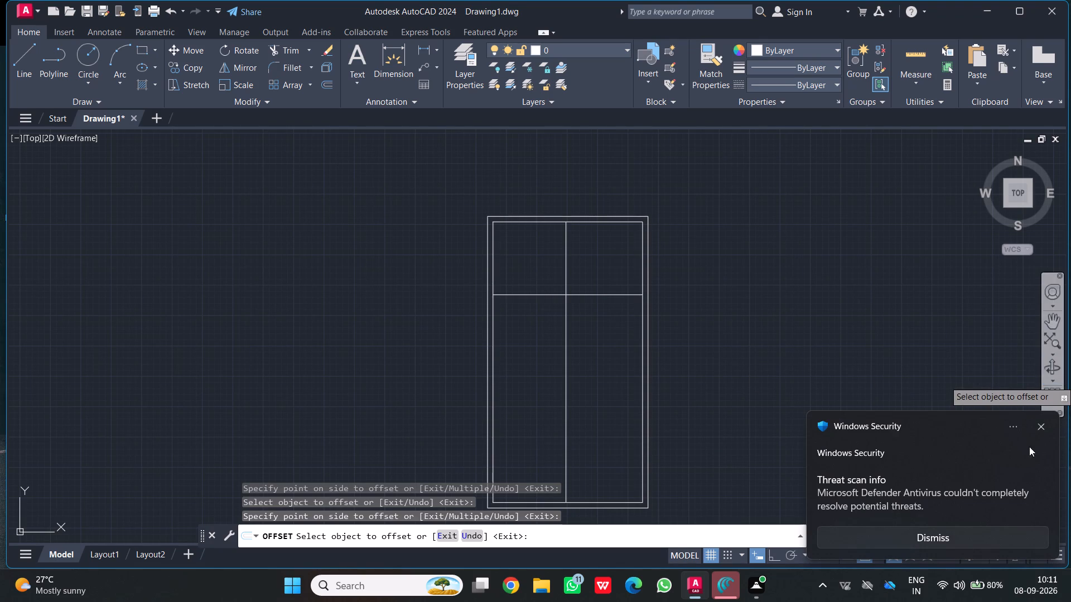
left_click(1038, 425)
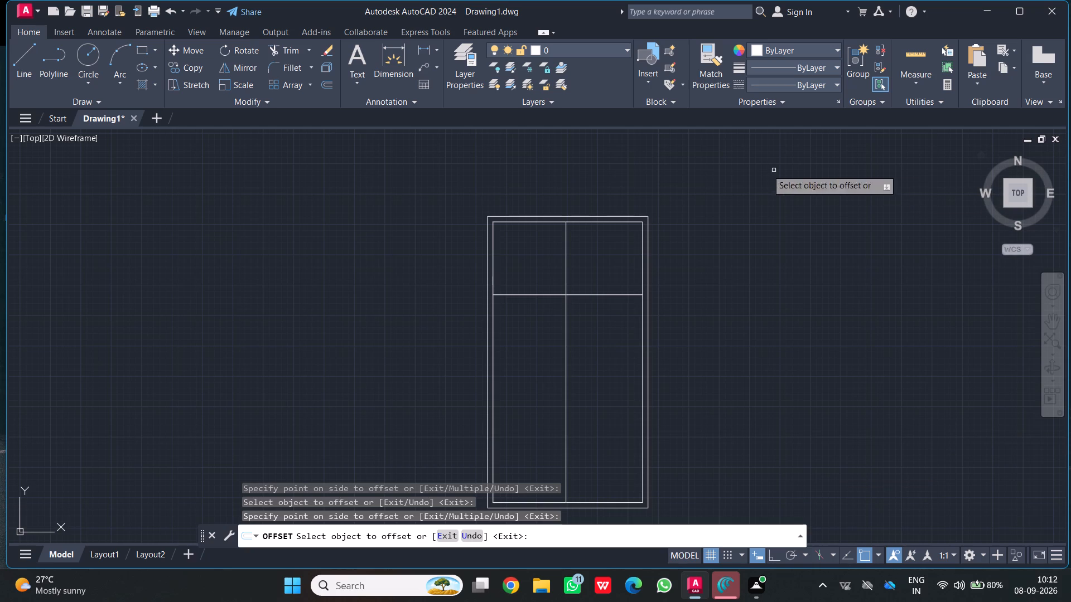
Measure the upper-right room and the overall interior with Quick Measure.
left_click(920, 61)
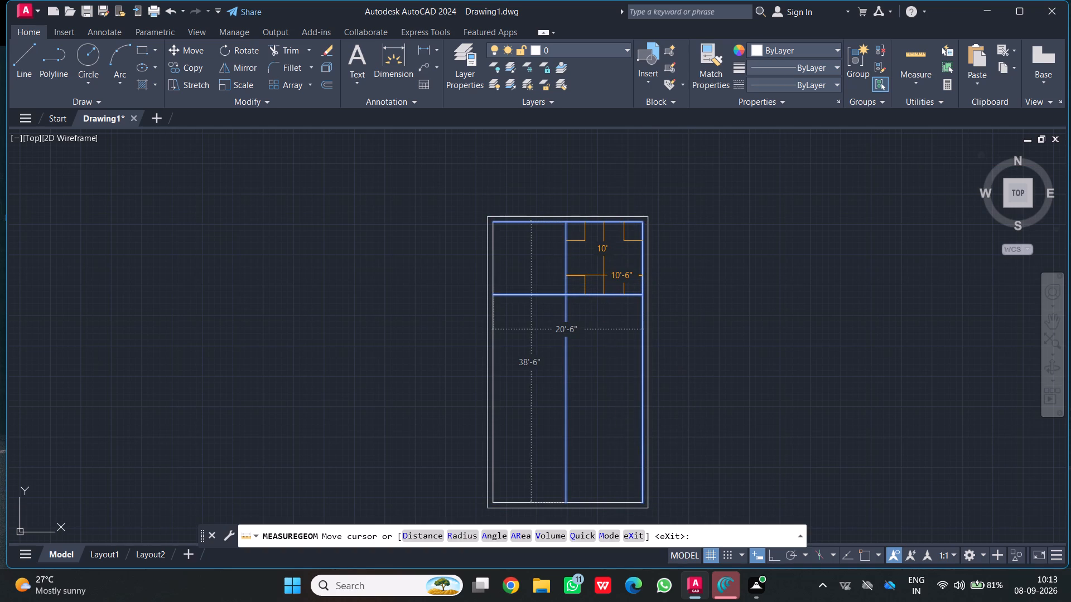
key("Escape")
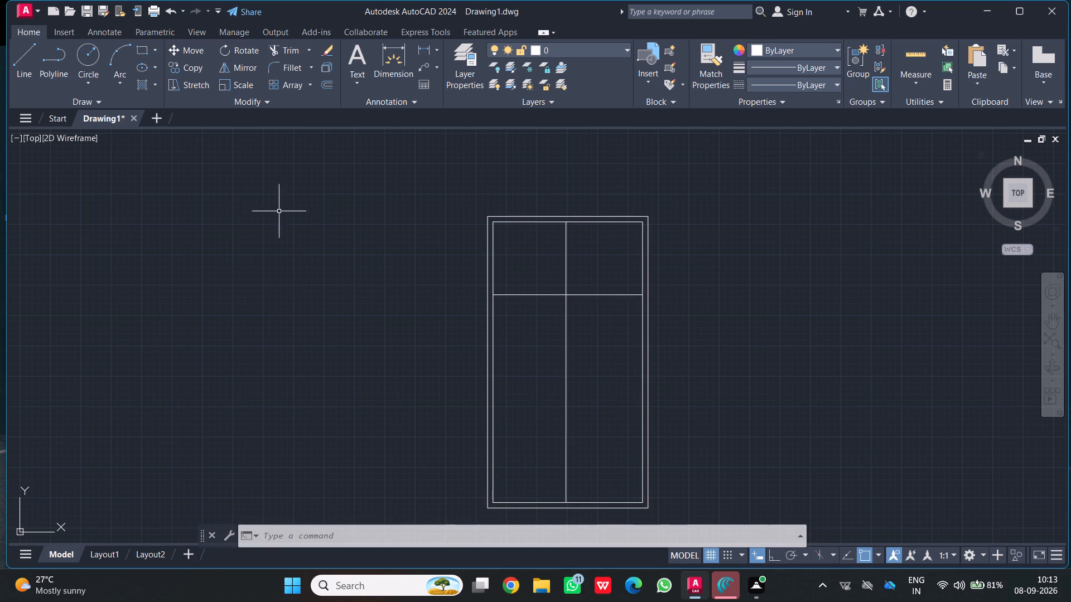
Offset the vertical partition line 6" to the right to give the partition wall its thickness.
left_click(565, 277)
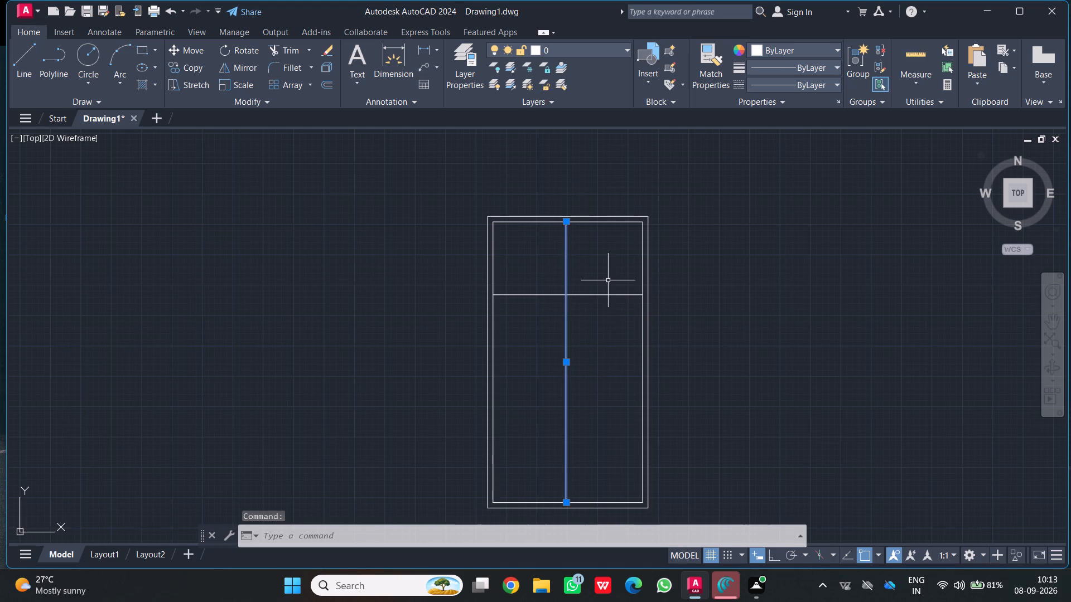
key("o")
key("Return")
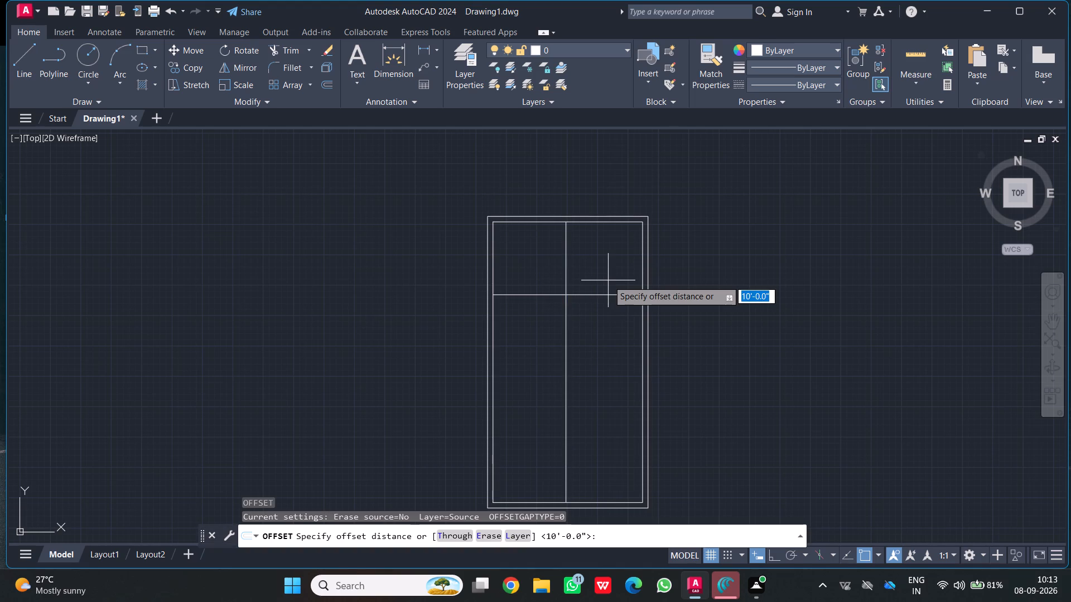
left_click(566, 262)
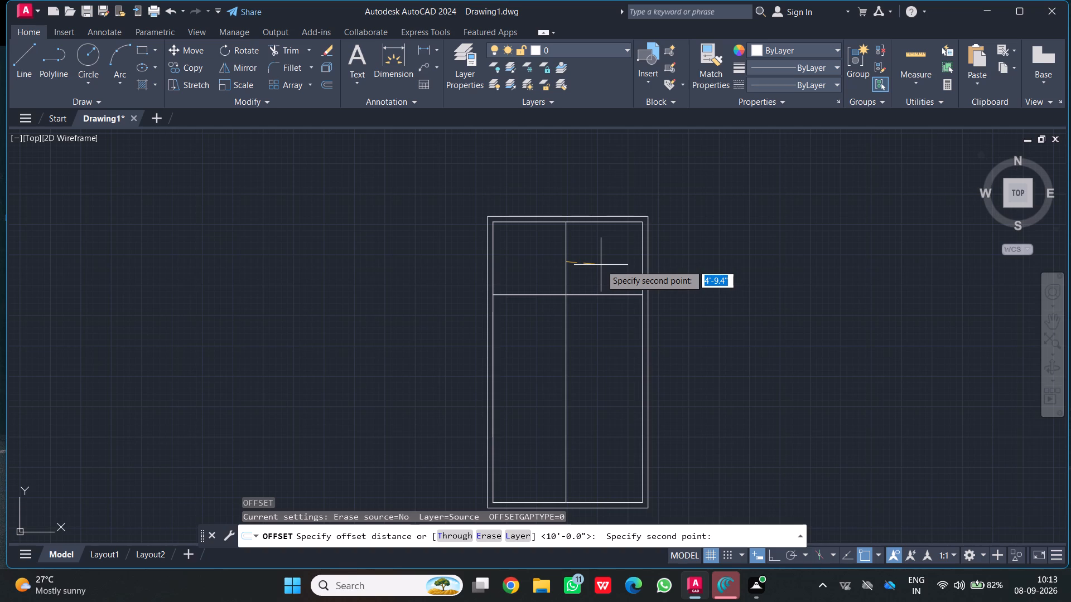
key("6")
key("shift+quotedbl")
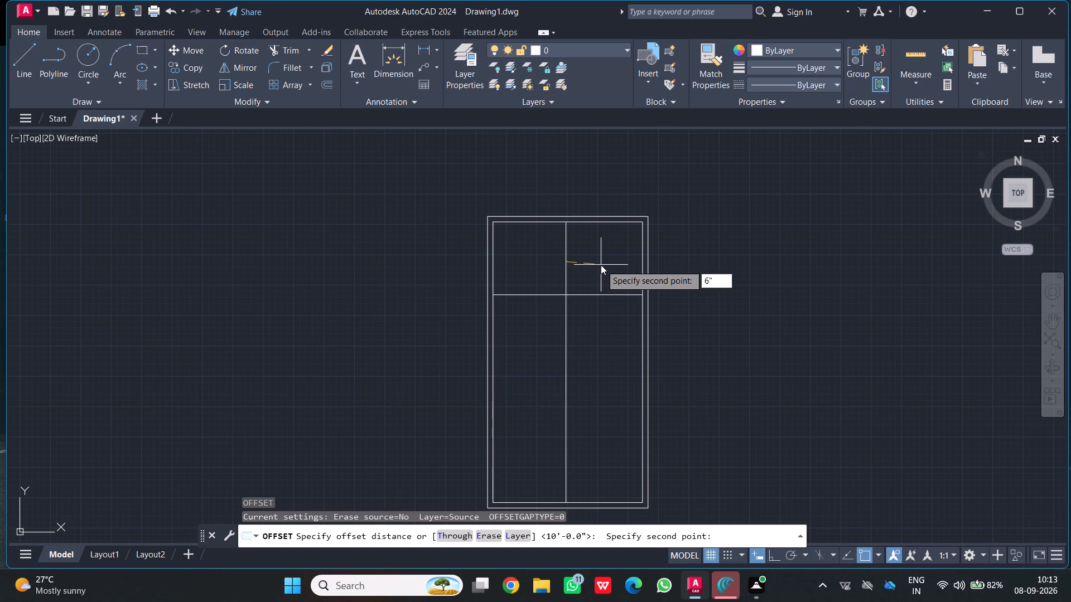
key("Return")
left_click(602, 280)
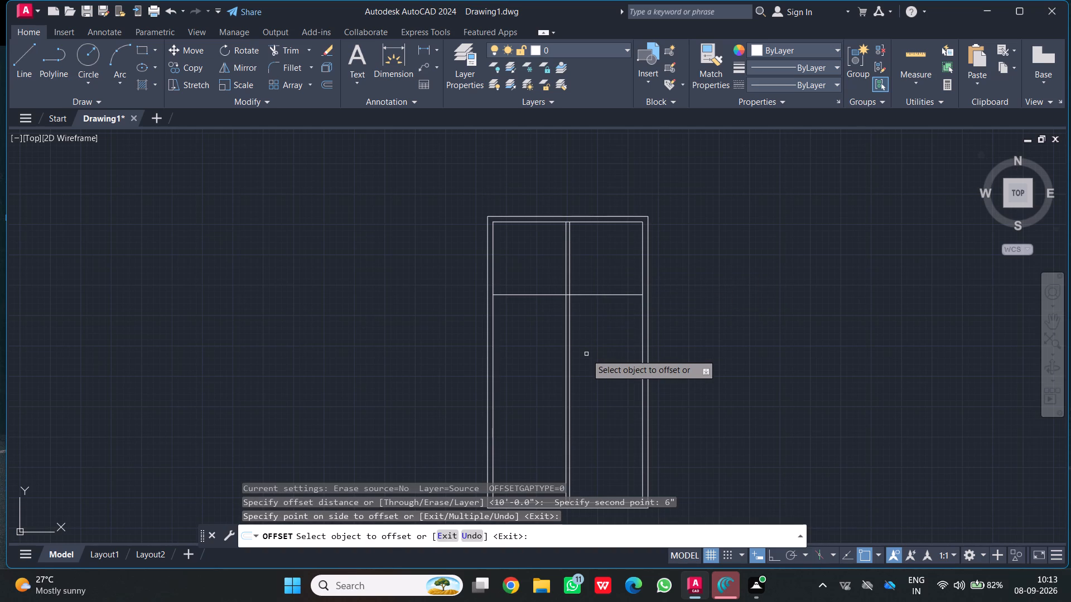
Check the plan's dimensions with Quick Measure after thickening the vertical partition.
left_click(903, 54)
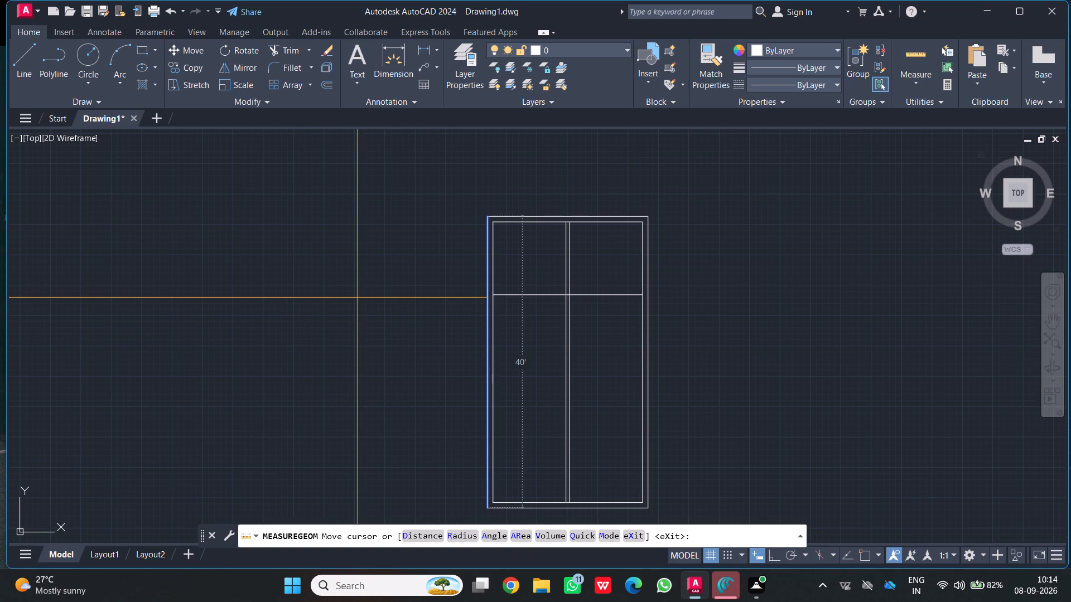
key("Escape")
key("Escape")
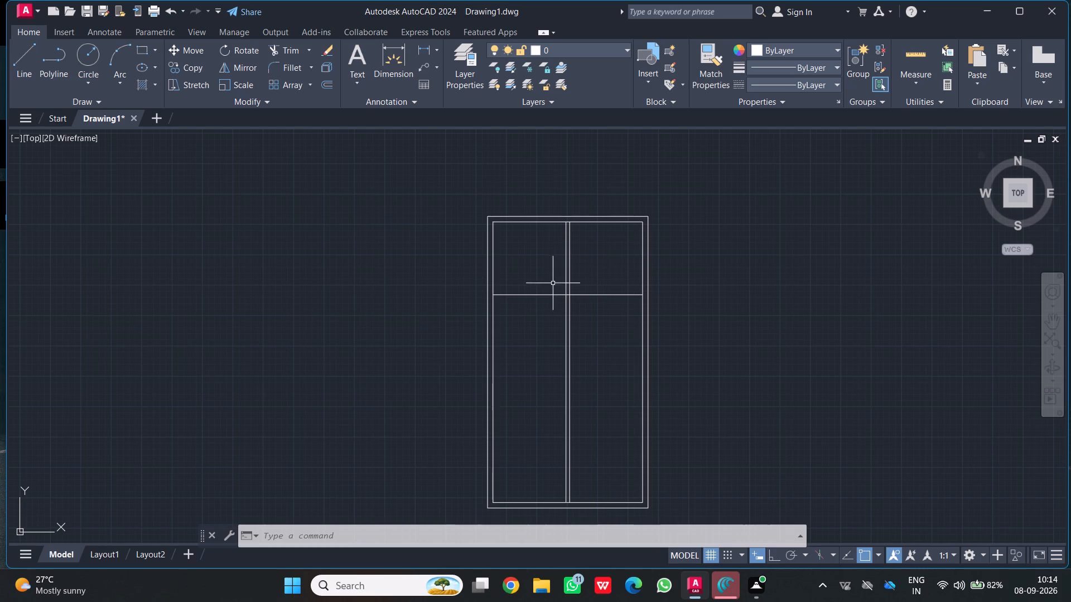
Offset the horizontal partition line 6" downward to form the second face of the wall.
left_click_drag(543, 294, 544, 300)
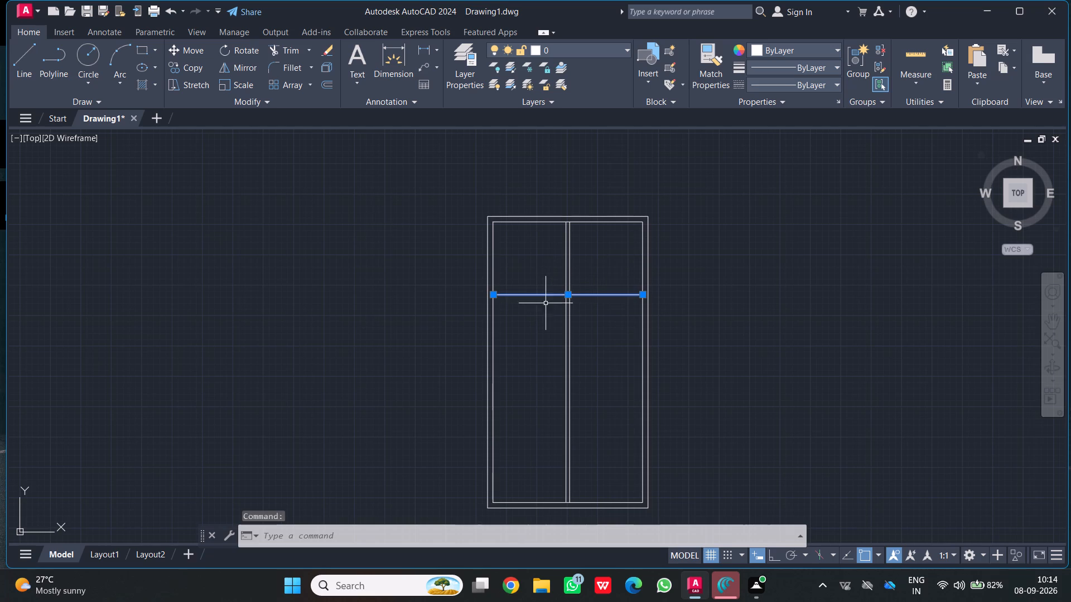
key("o")
key("Return")
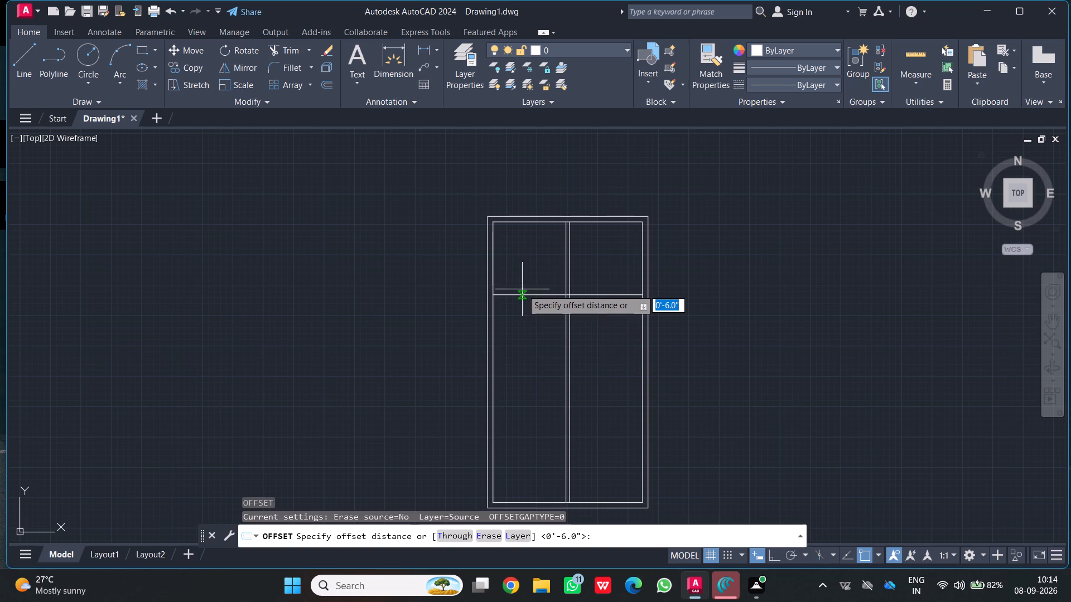
left_click_drag(528, 295, 529, 301)
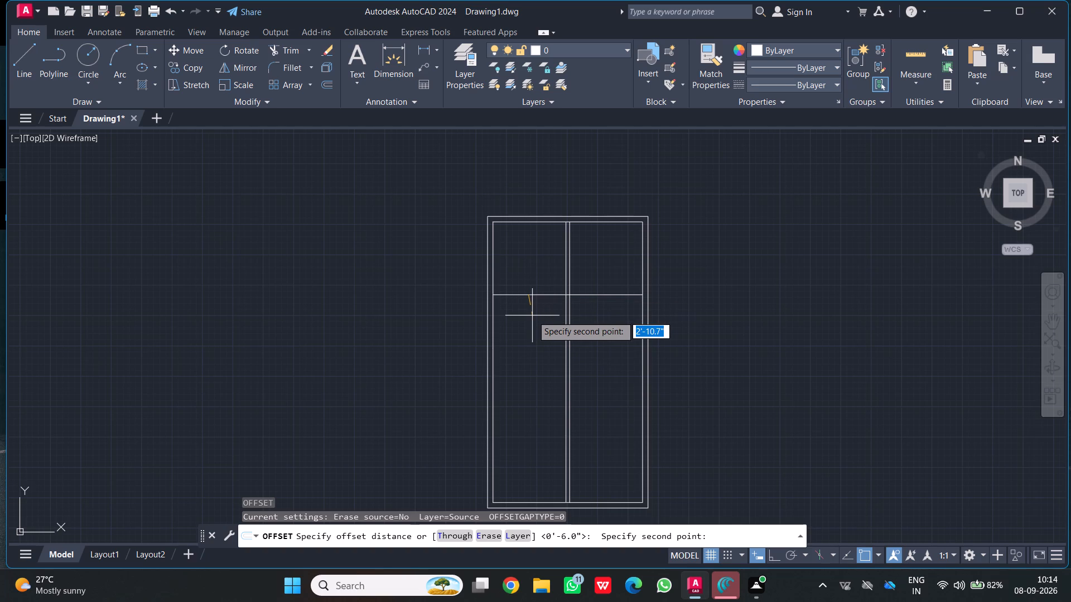
key("6")
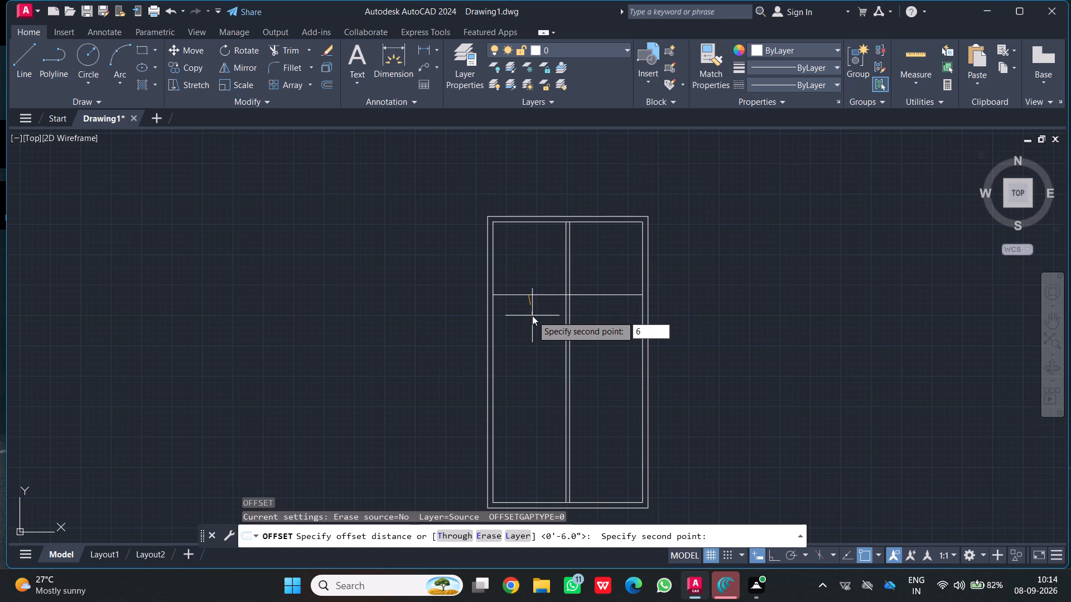
key("shift+quotedbl")
key("Return")
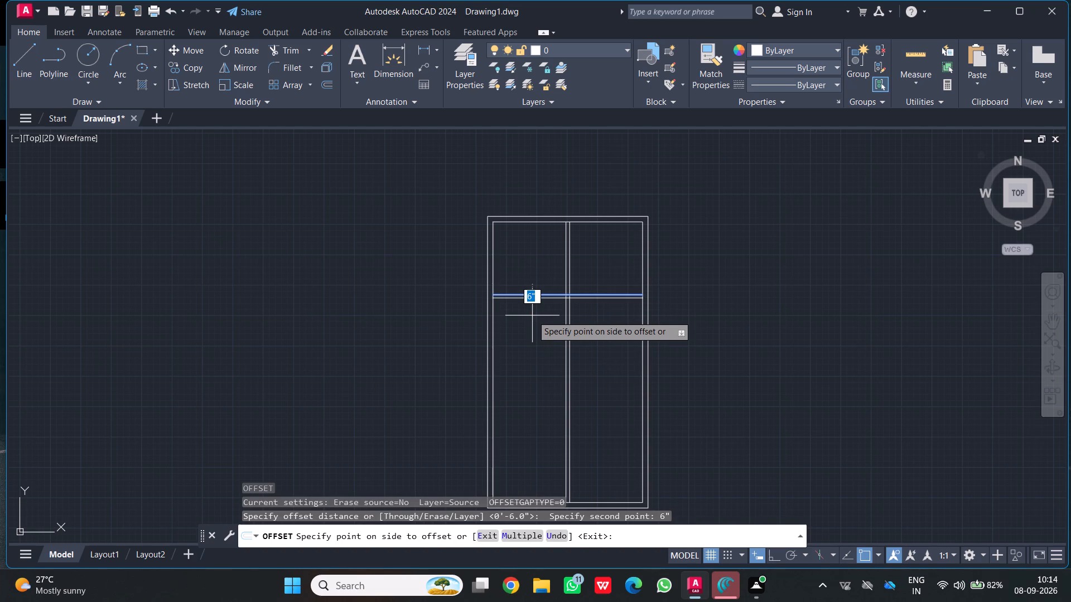
left_click(526, 329)
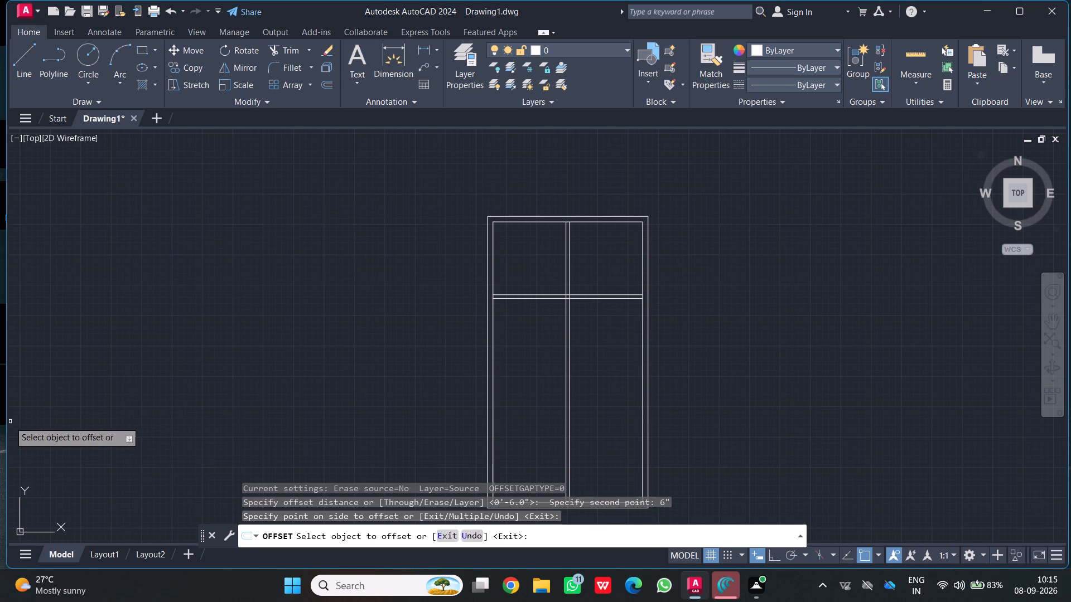
Trim away both horizontal partition lines between the vertical partition and the right outer wall.
left_click(295, 51)
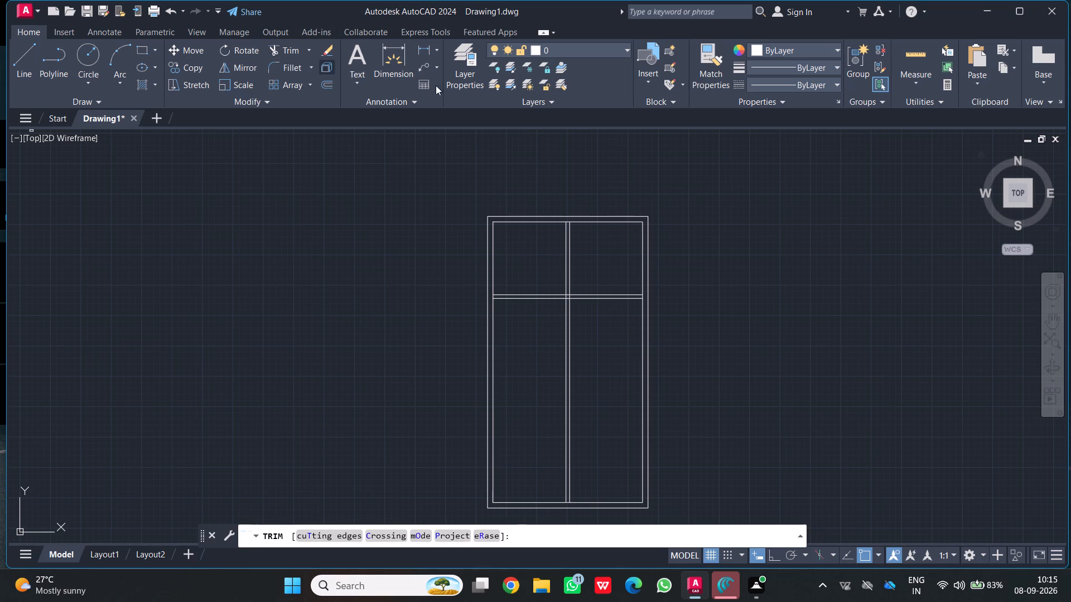
left_click(606, 267)
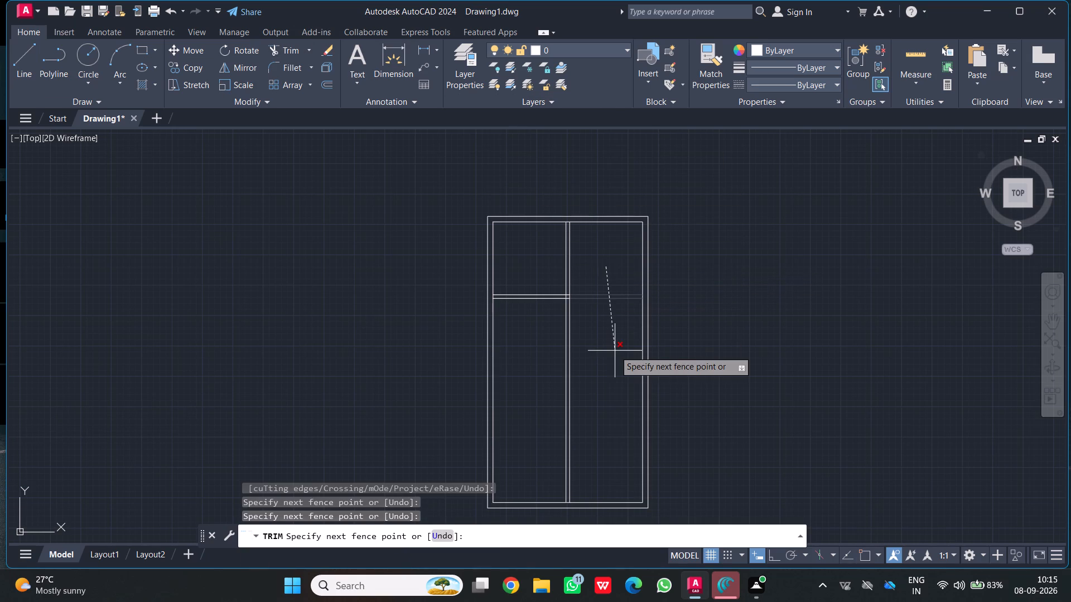
left_click(615, 351)
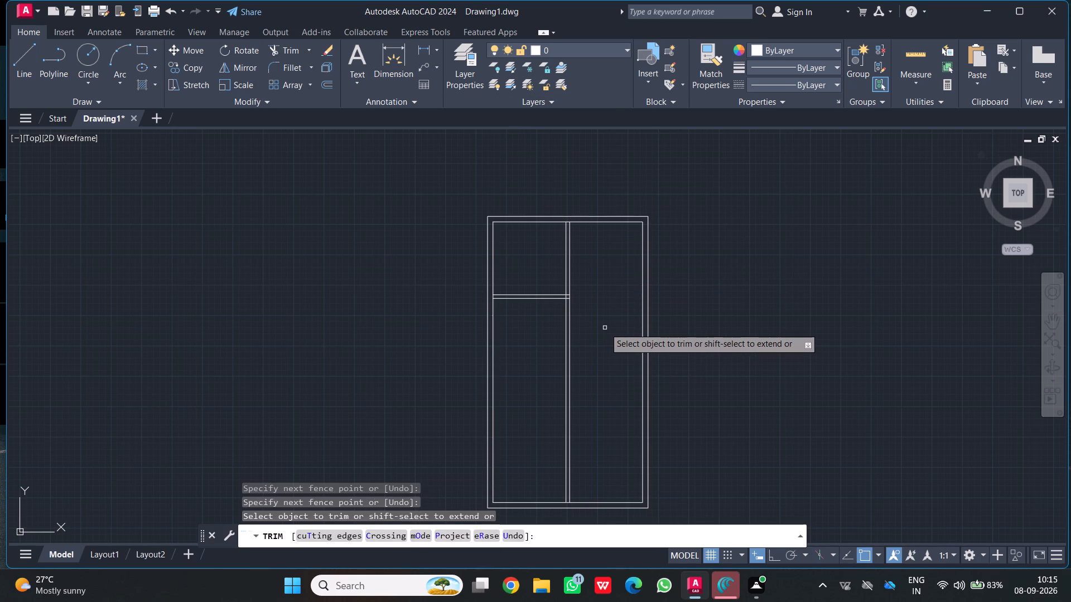
key("Escape")
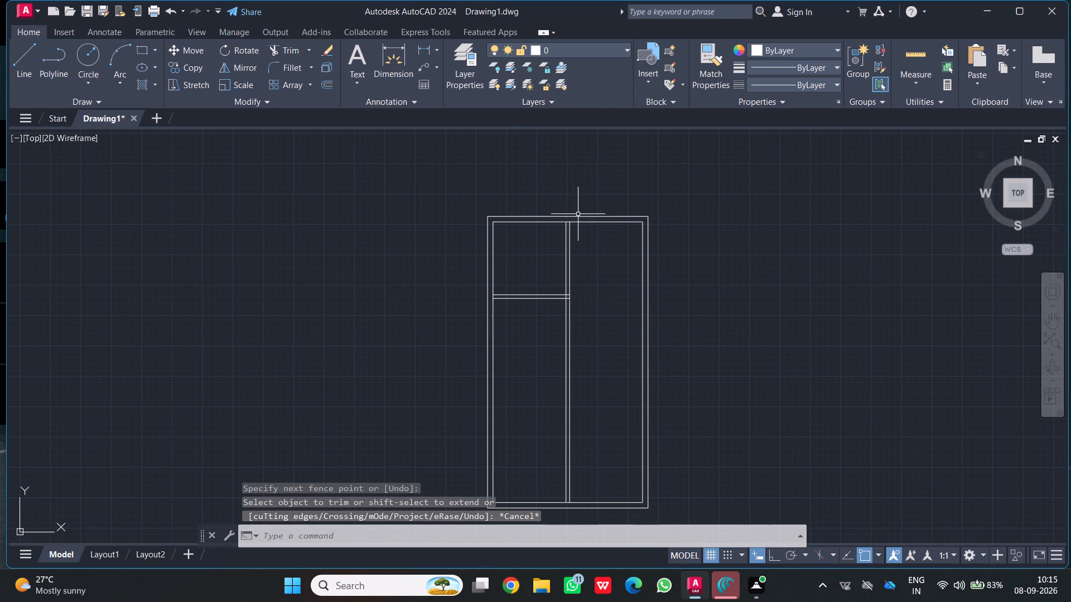
Offset the inner face of the top outer wall 11' downward into the interior.
left_click(601, 222)
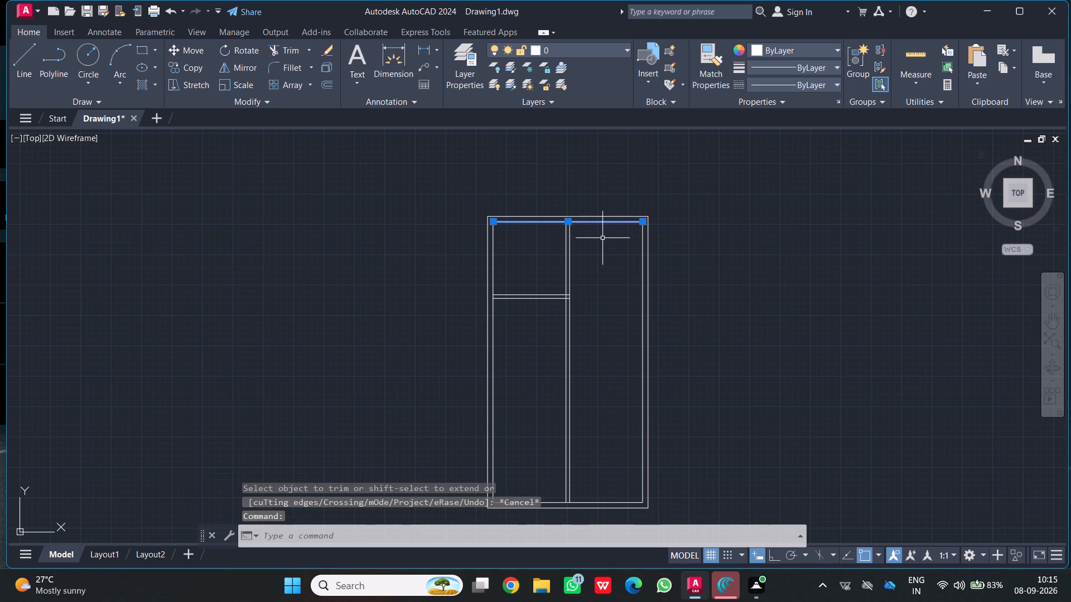
key("o")
key("Return")
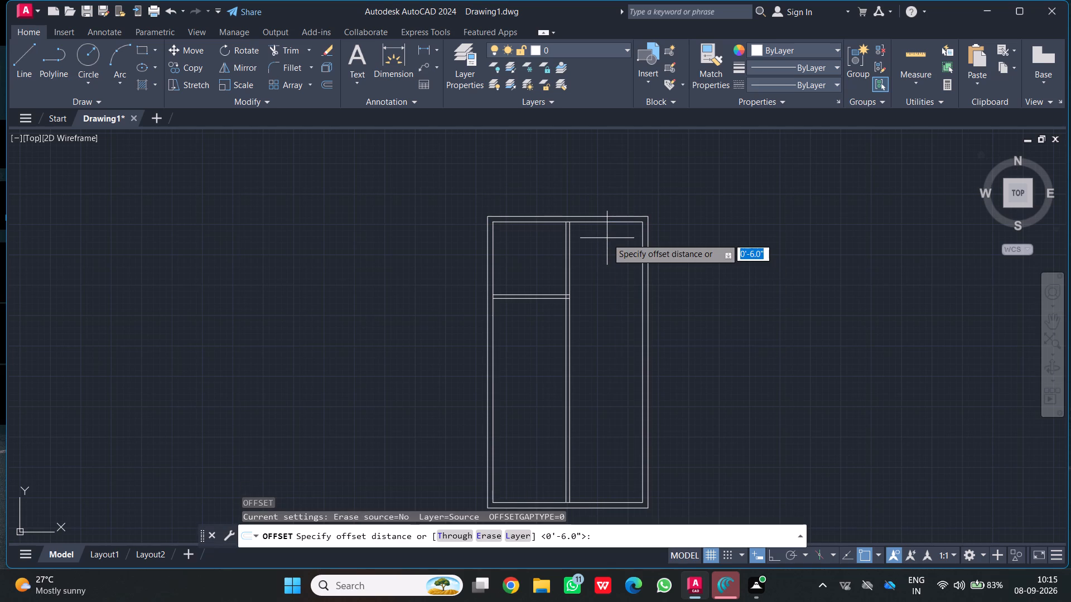
left_click_drag(600, 223, 601, 223)
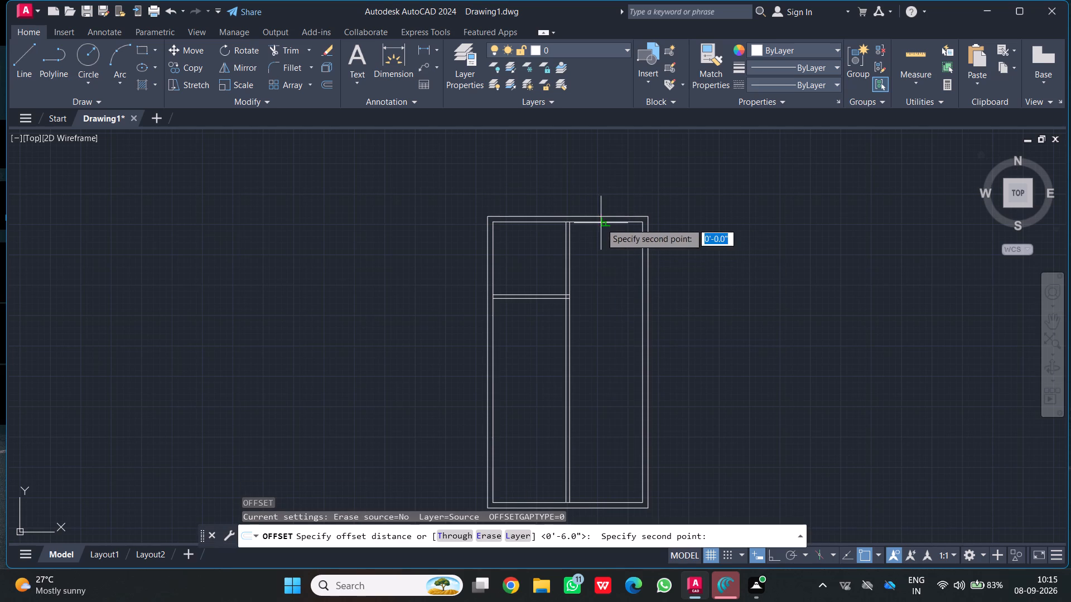
left_click_drag(601, 223, 602, 229)
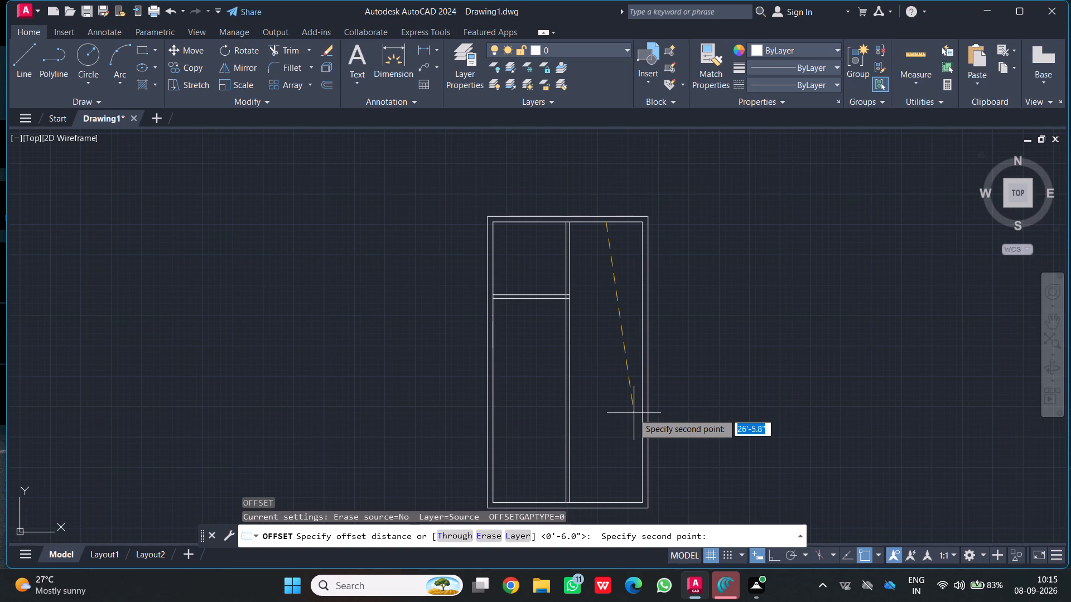
type("11")
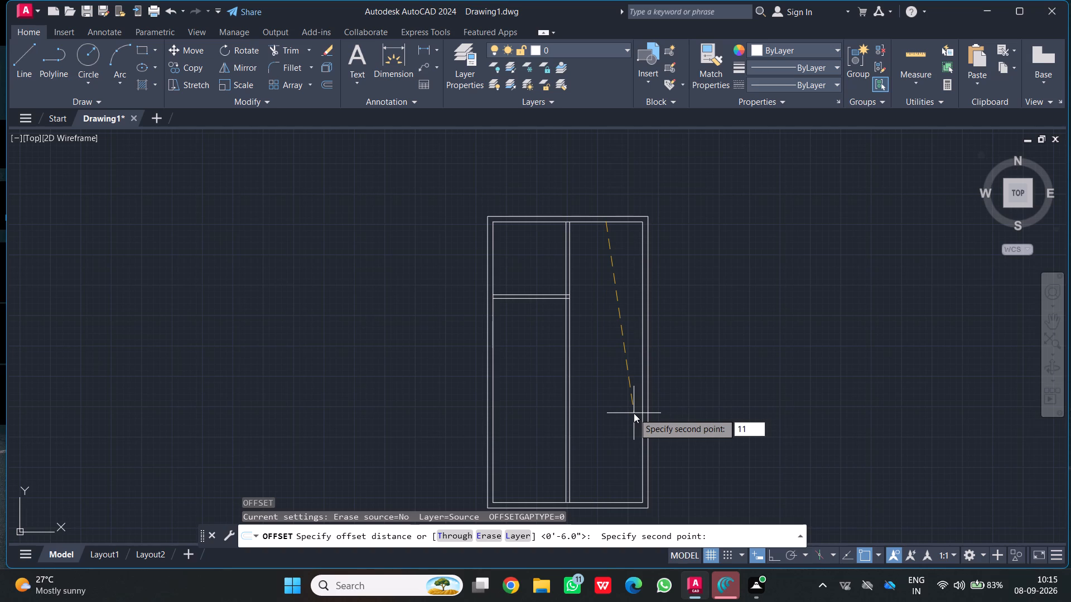
key("apostrophe")
key("Return")
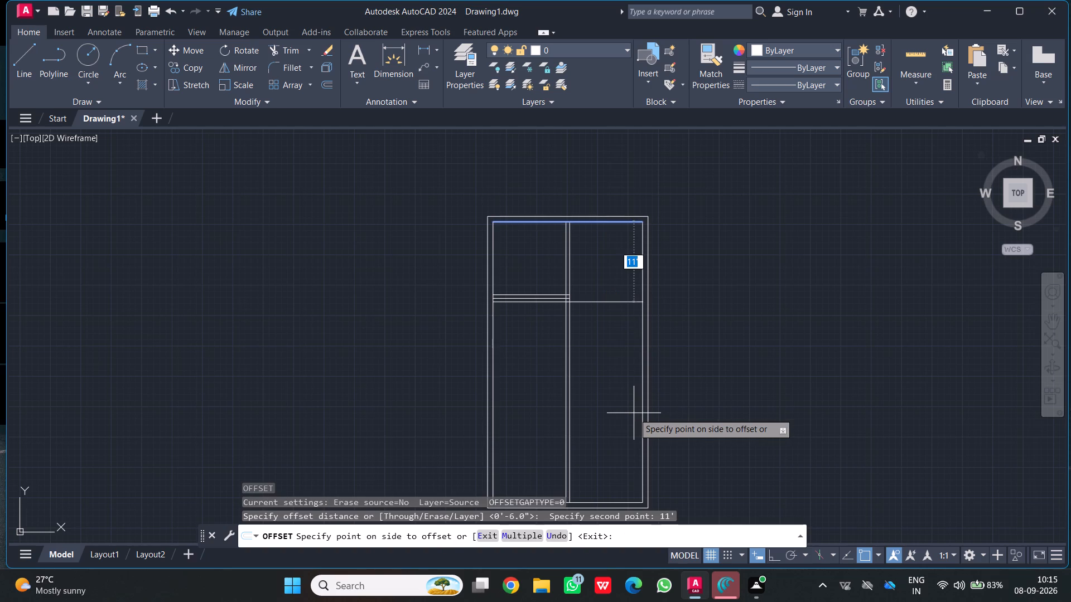
left_click(629, 397)
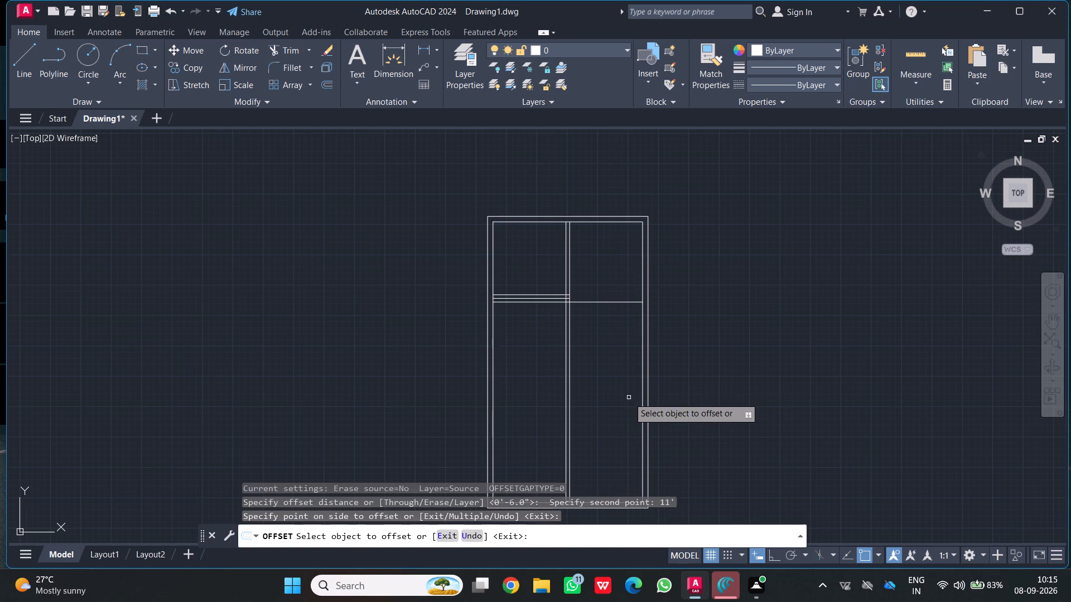
Offset the new 11' partition line 6" downward to form the wall's second face.
left_click(603, 303)
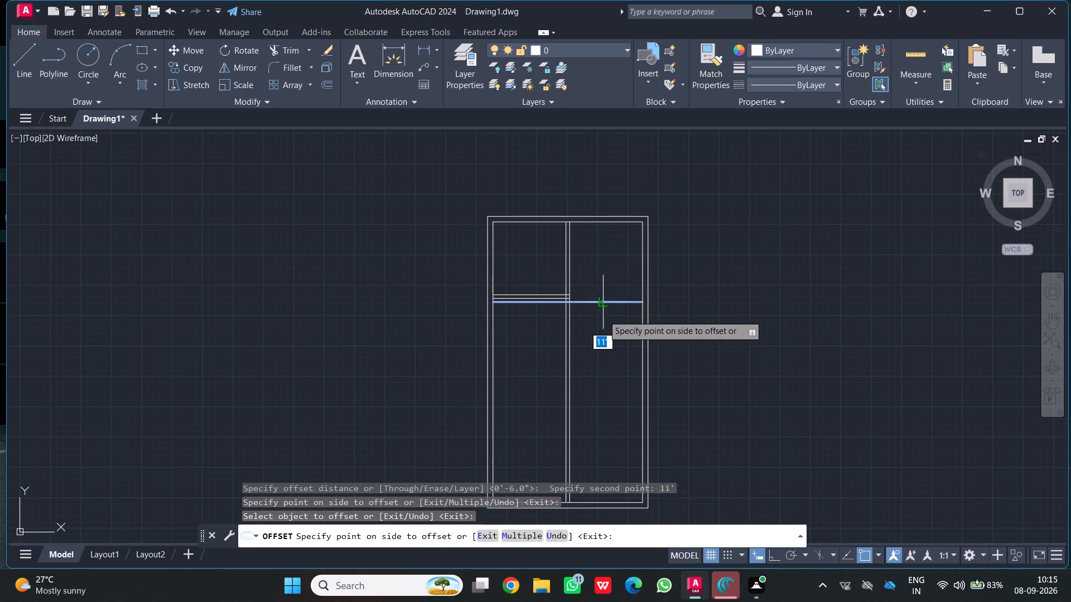
key("6")
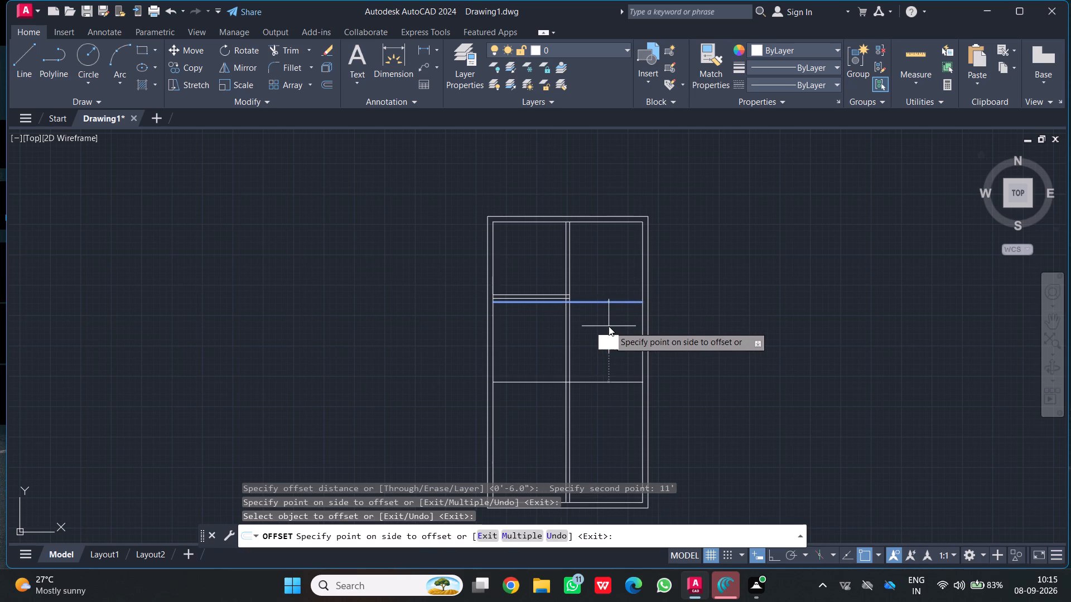
key("shift+quotedbl")
key("Return")
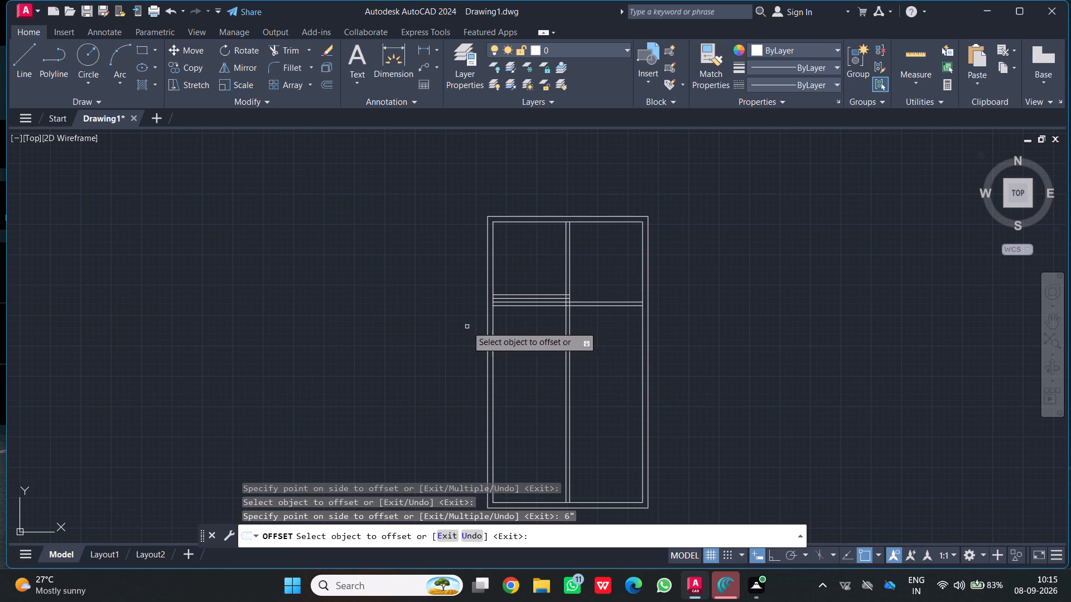
Trim away both lines of the 11' horizontal partition between the left outer wall and the vertical partition.
left_click(287, 46)
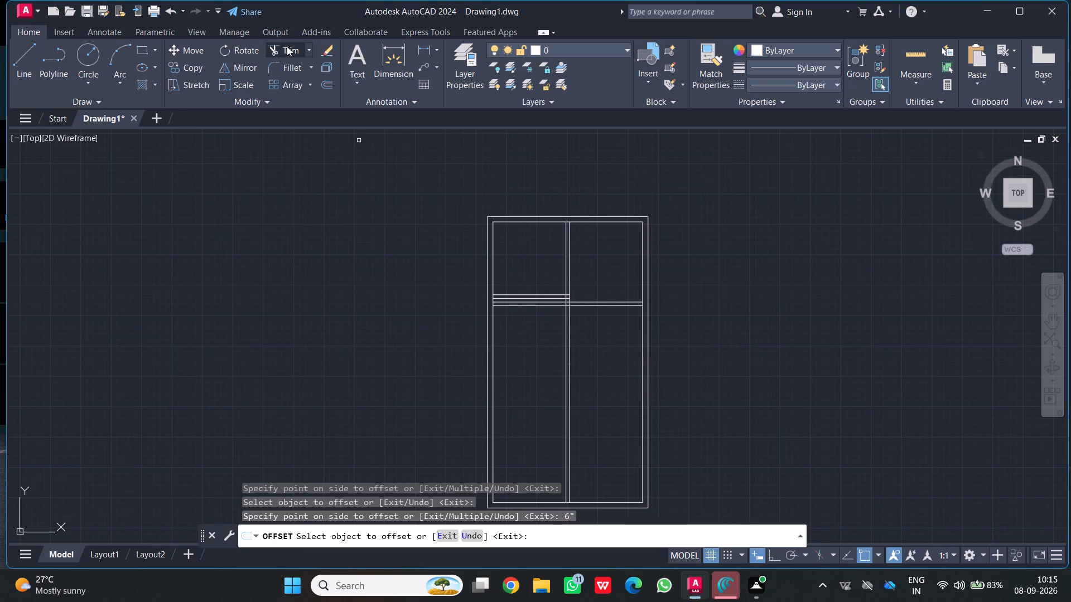
scroll(515, 305, "up", 3)
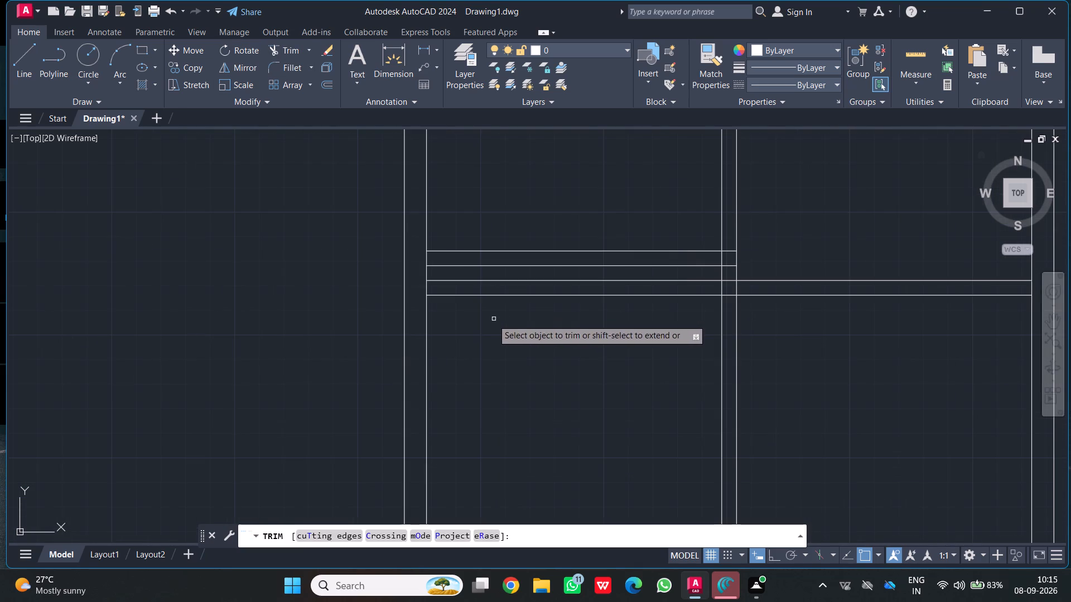
left_click(549, 296)
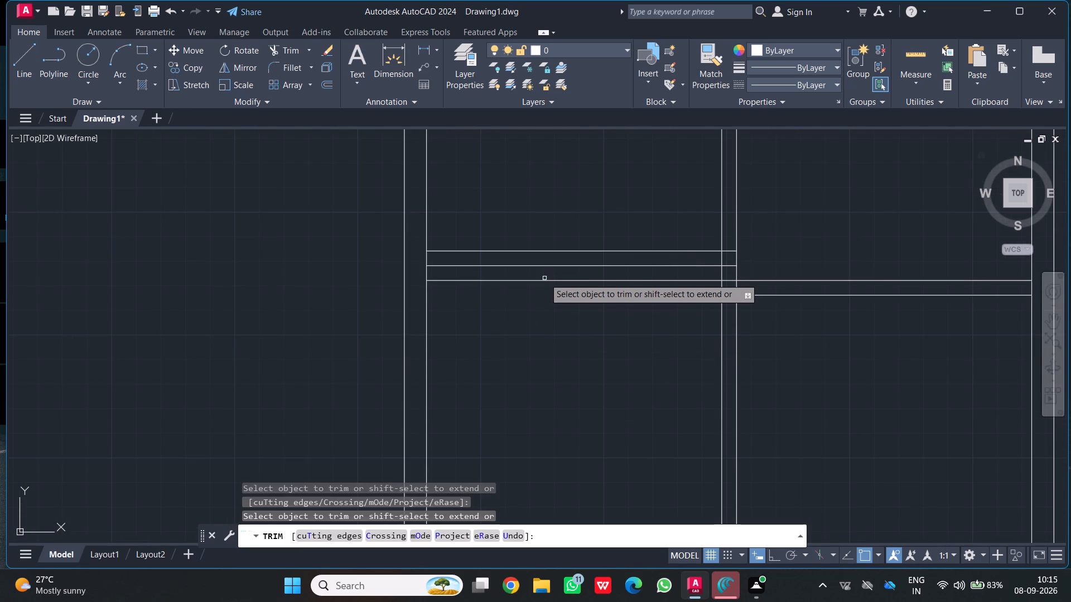
left_click(544, 280)
scroll(527, 309, "down", 1)
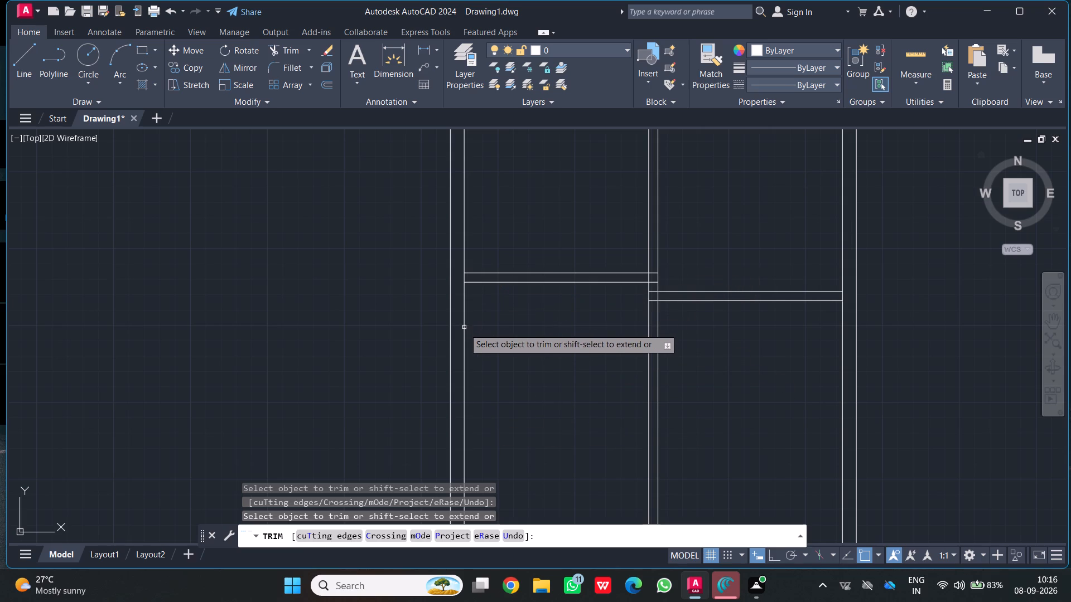
scroll(470, 336, "down", 1)
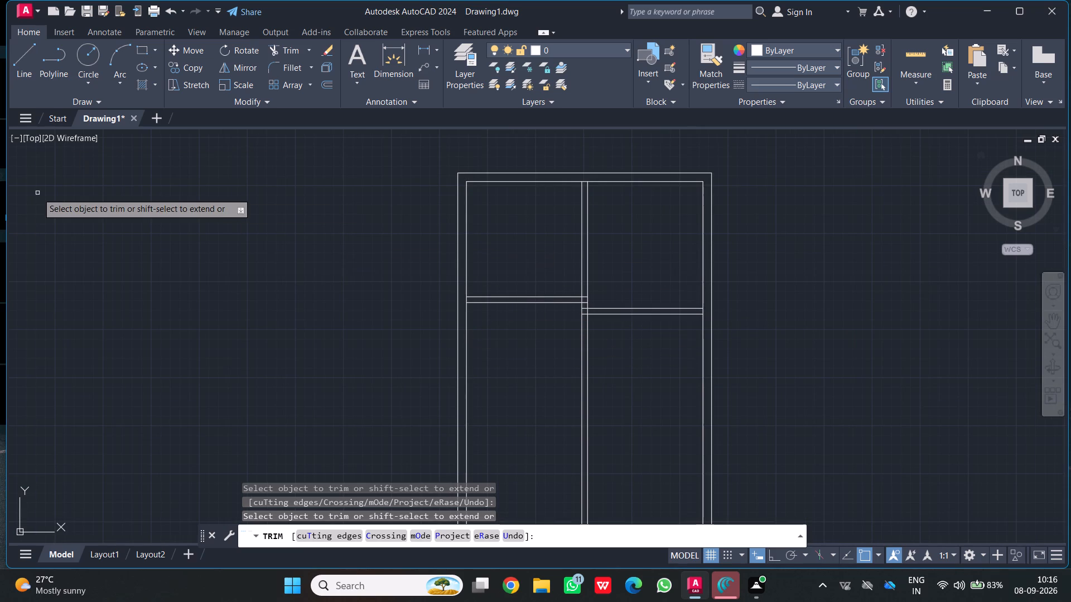
key("Escape")
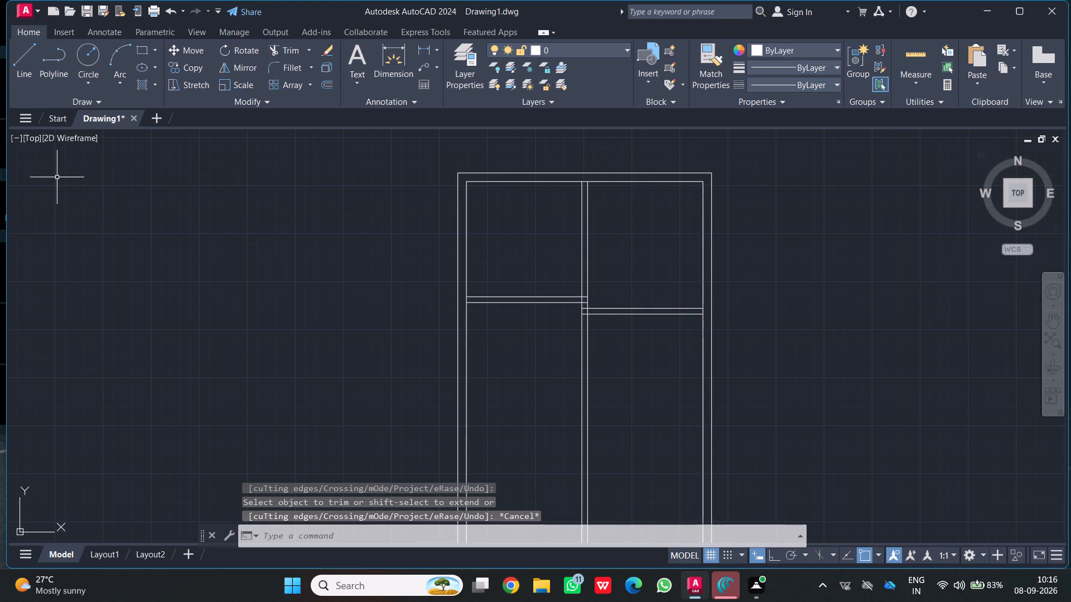
Offset the inner face of the left outer wall 4' rightward into the interior.
key("o")
key("shift+Return")
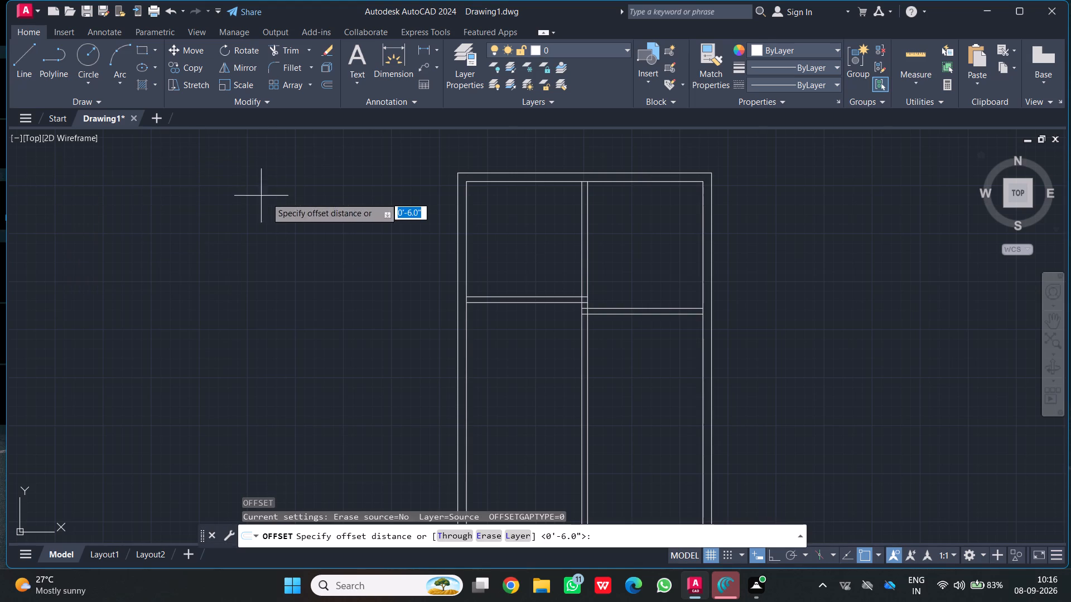
left_click(465, 374)
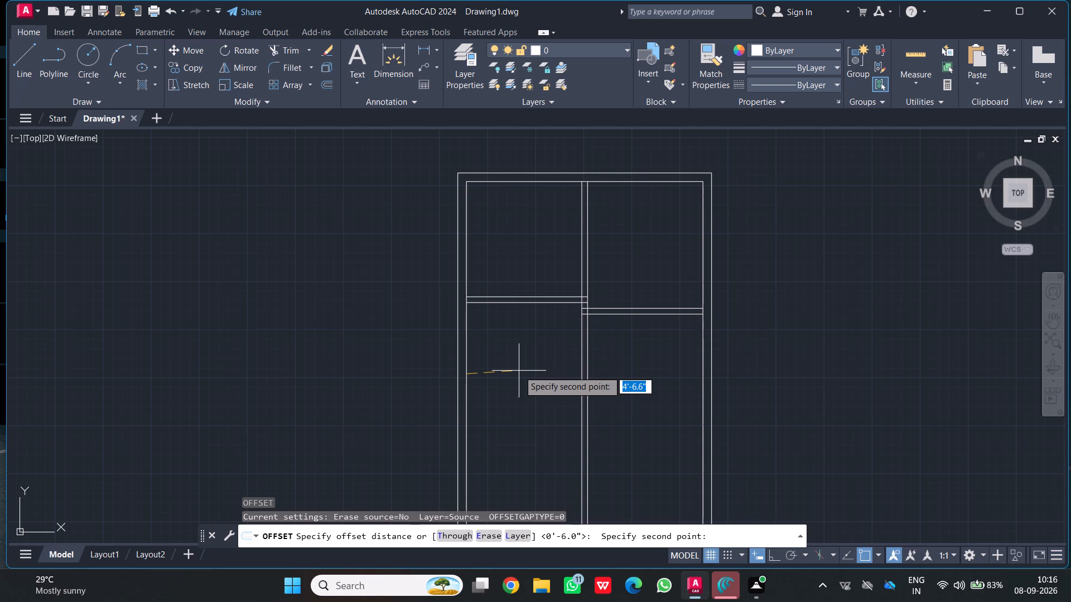
key("4")
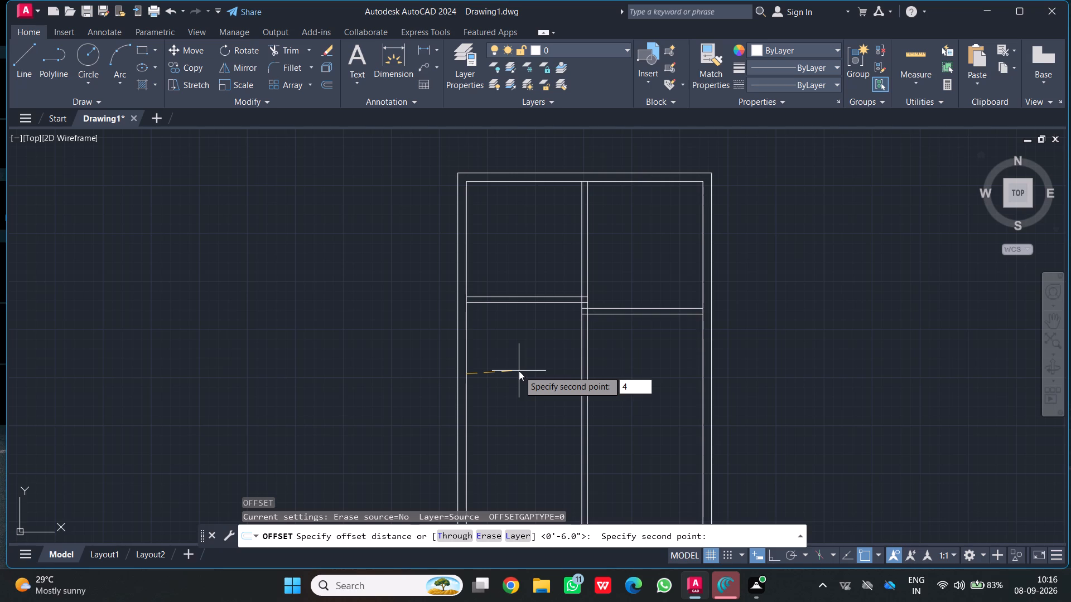
key("apostrophe")
key("Return")
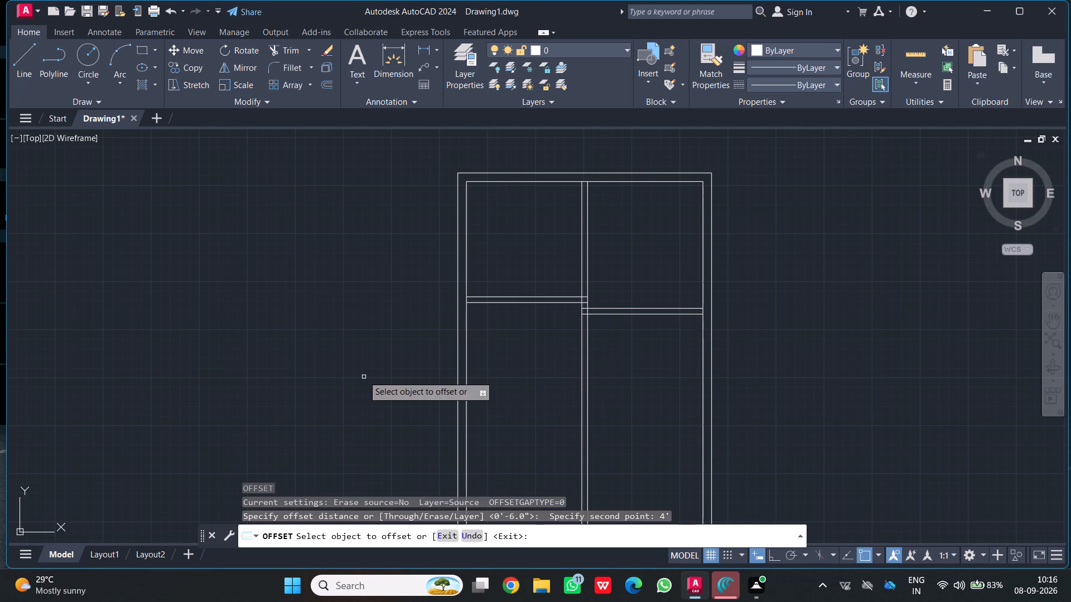
left_click(466, 370)
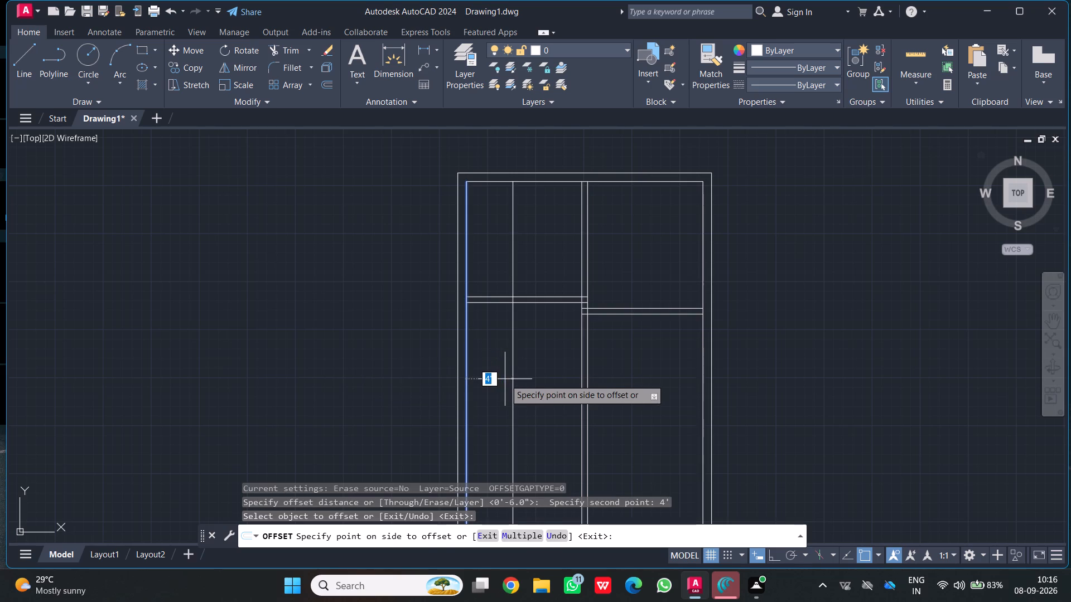
left_click(505, 379)
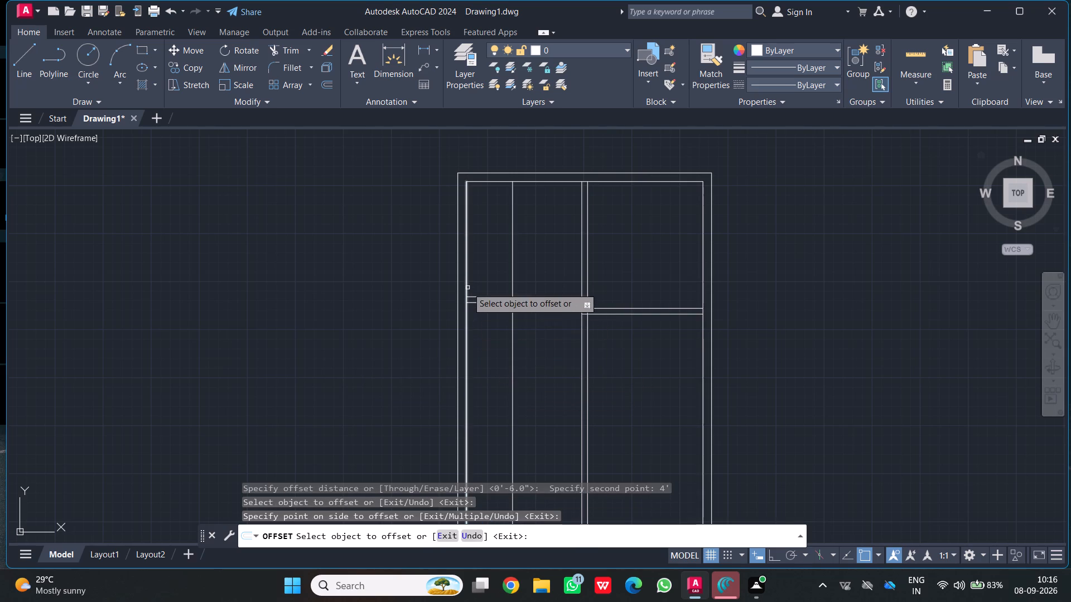
Offset the lower face of the left horizontal partition 5' downward.
left_click(483, 303)
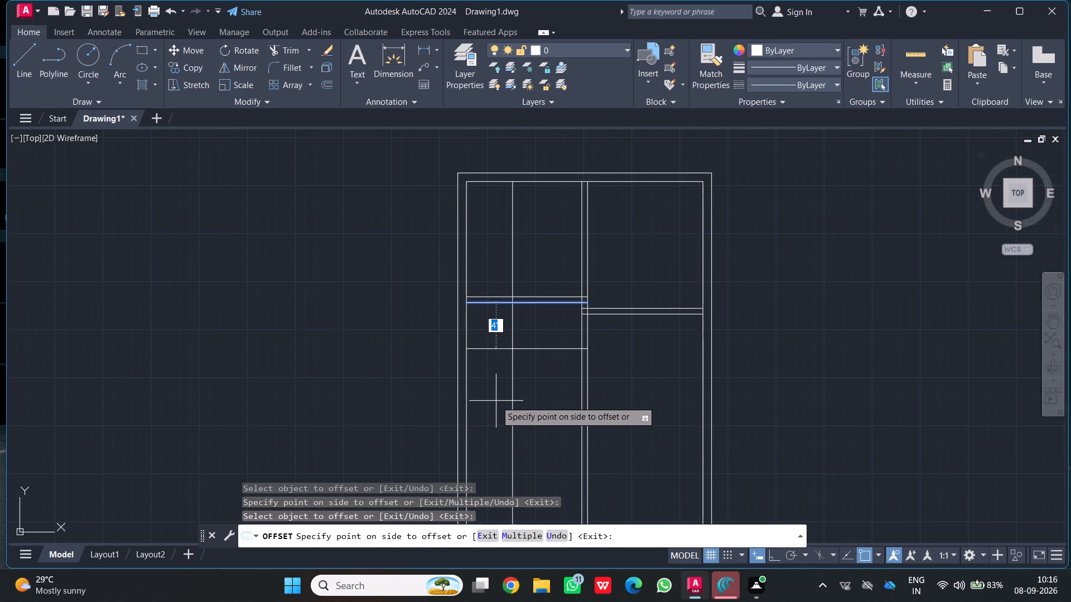
key("5")
key("apostrophe")
key("Return")
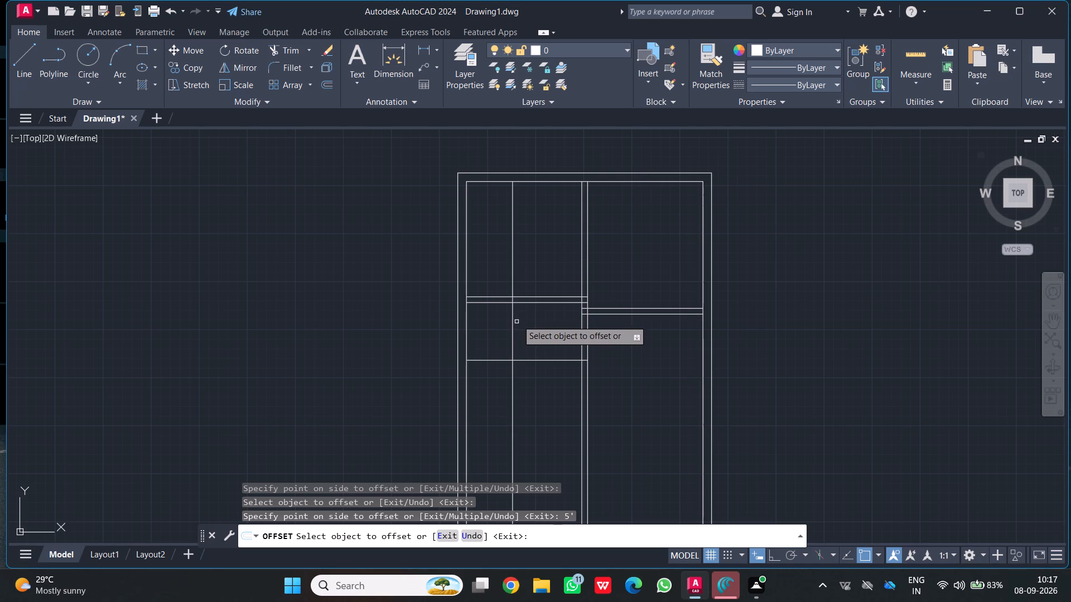
Offset the new 4' vertical line 6" rightward to form the wall's second face.
left_click_drag(512, 321, 525, 317)
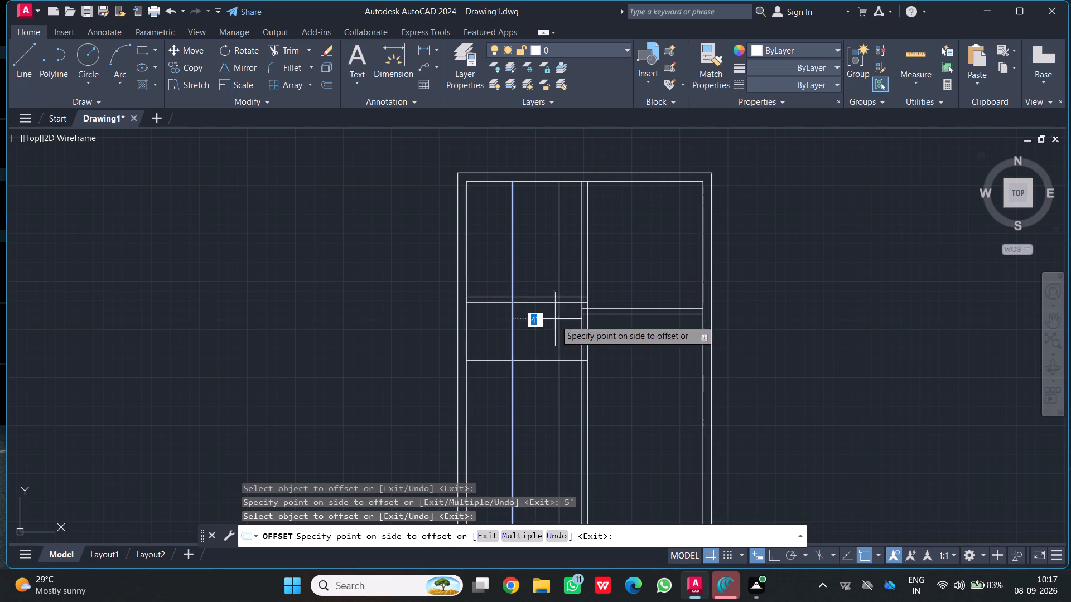
key("6")
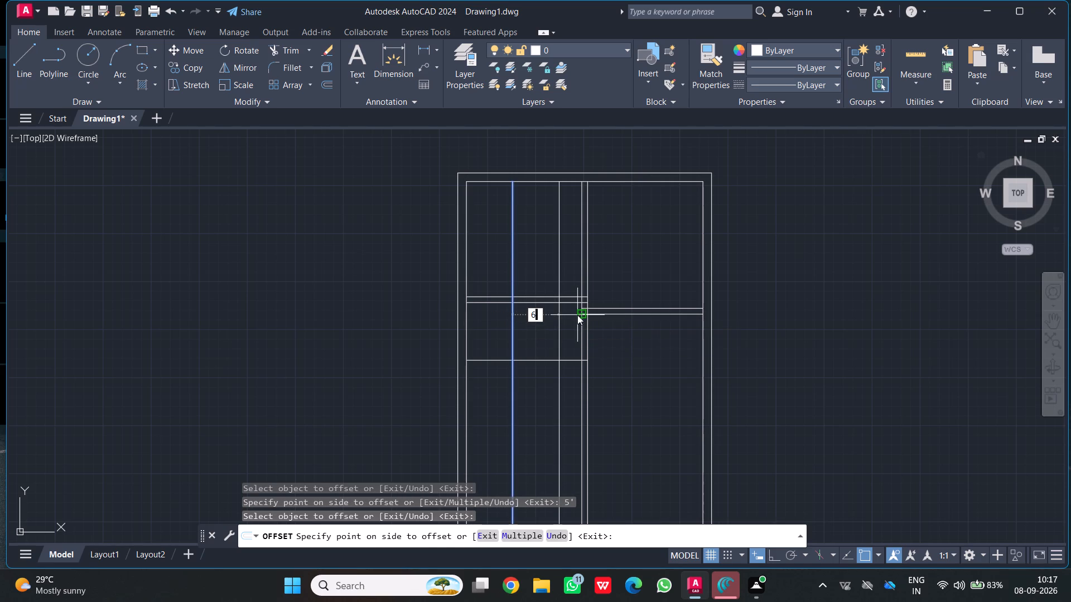
key("shift+quotedbl")
key("Return")
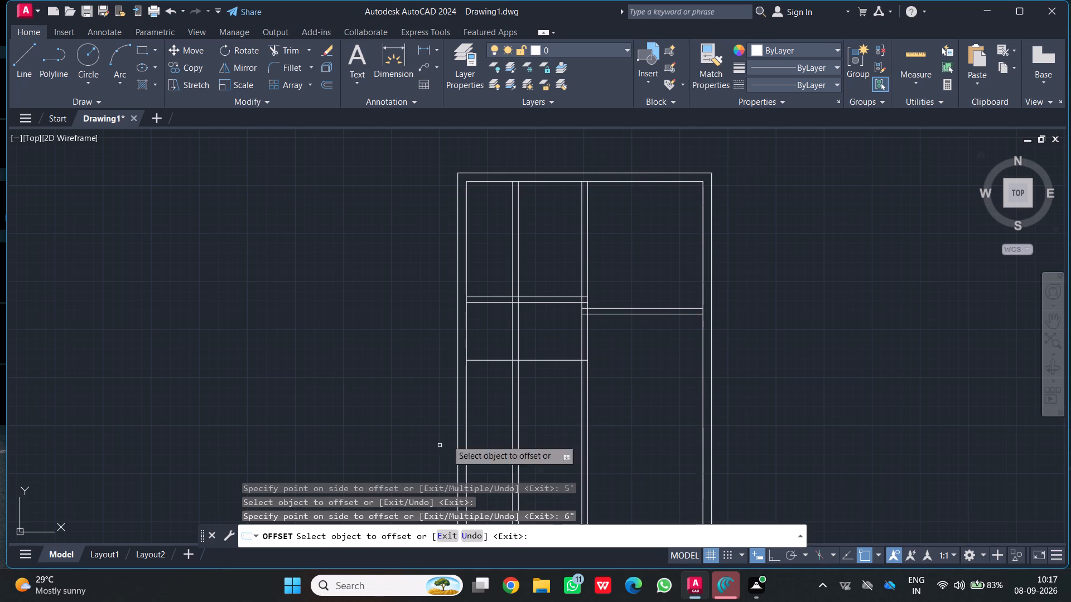
Offset the new 5' horizontal line 6" downward to form the wall's second face.
left_click(491, 360)
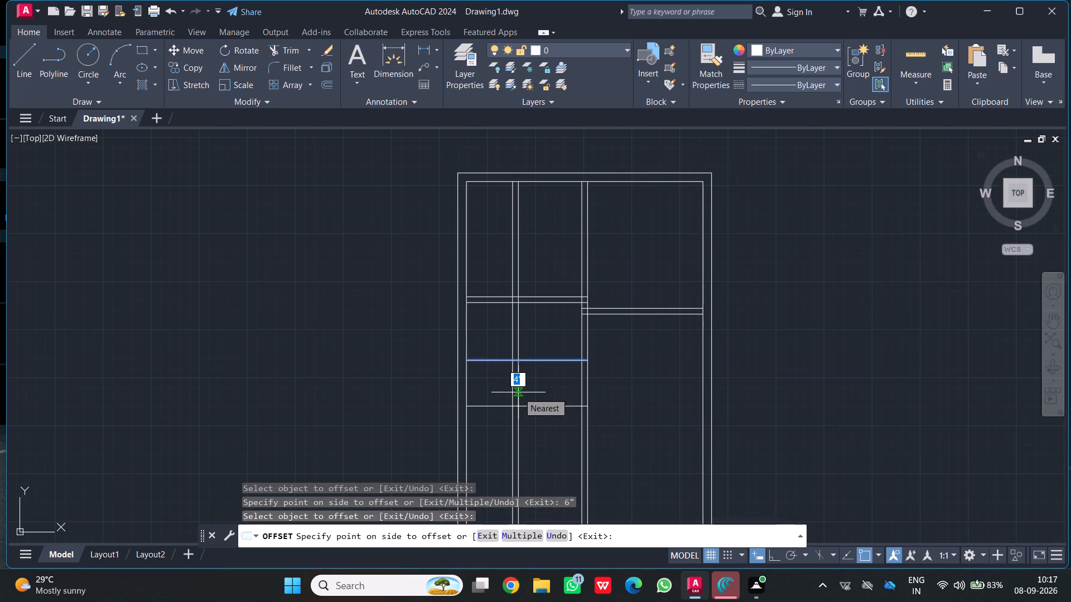
key("6")
key("shift+quotedbl")
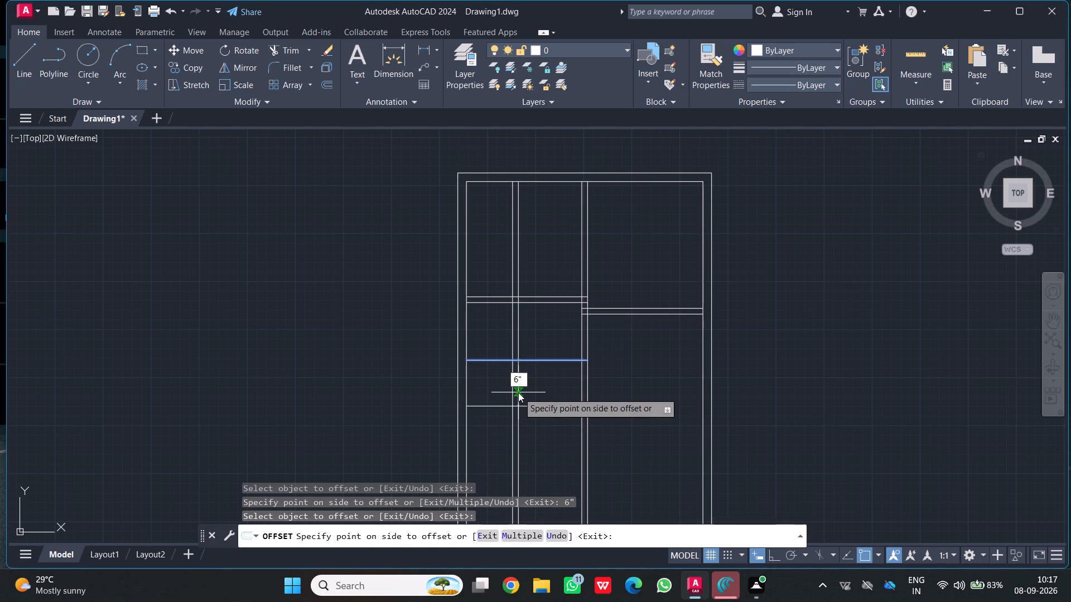
key("Return")
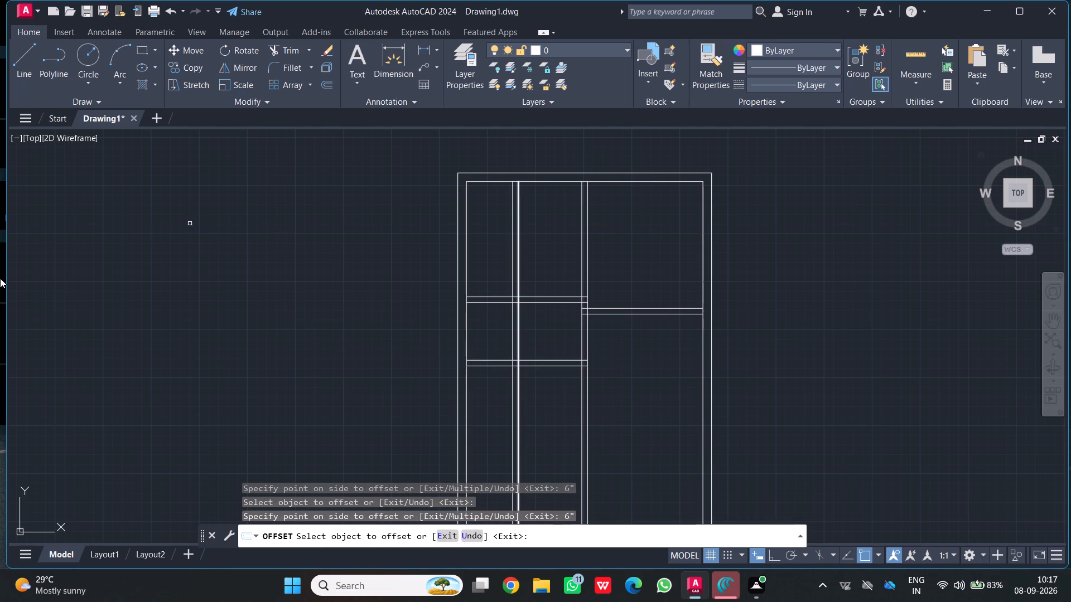
Trim the new vertical wall above and below the 4' by 5' room, and both horizontal walls between it and the central partition.
left_click(285, 52)
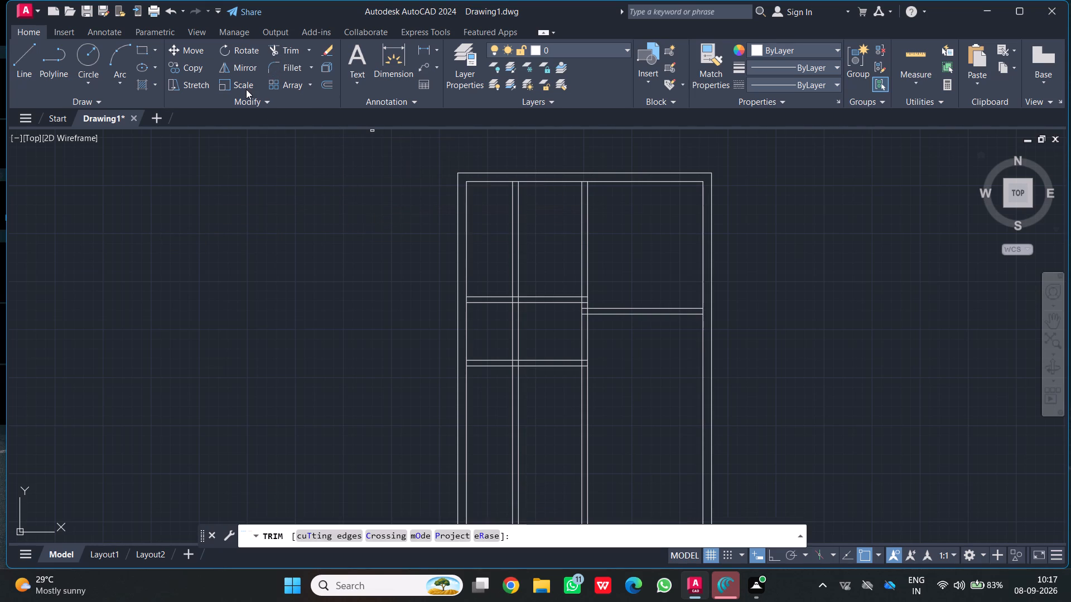
left_click(491, 226)
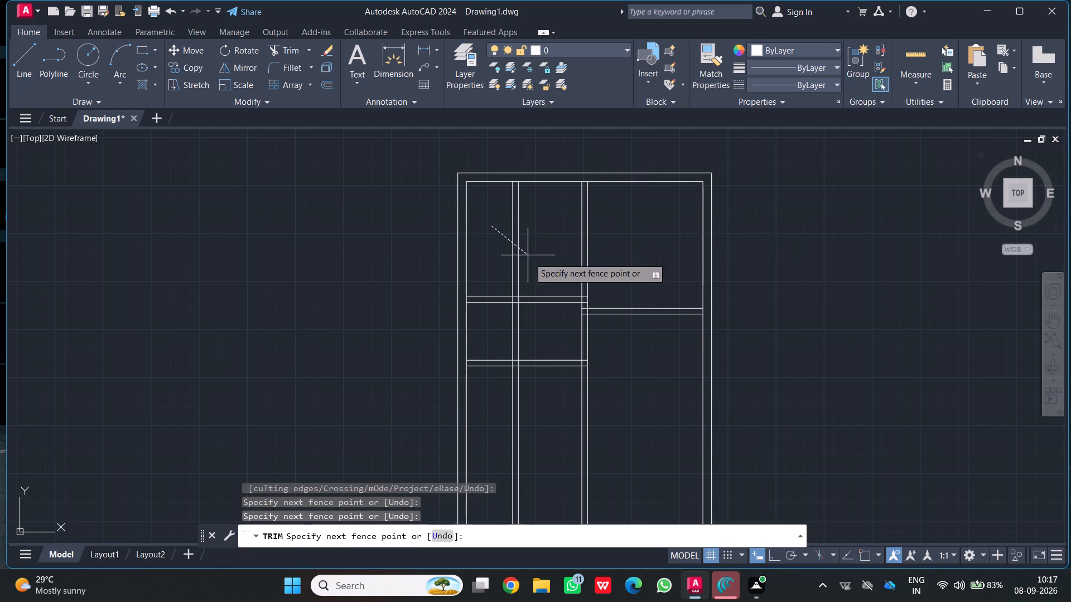
left_click(555, 381)
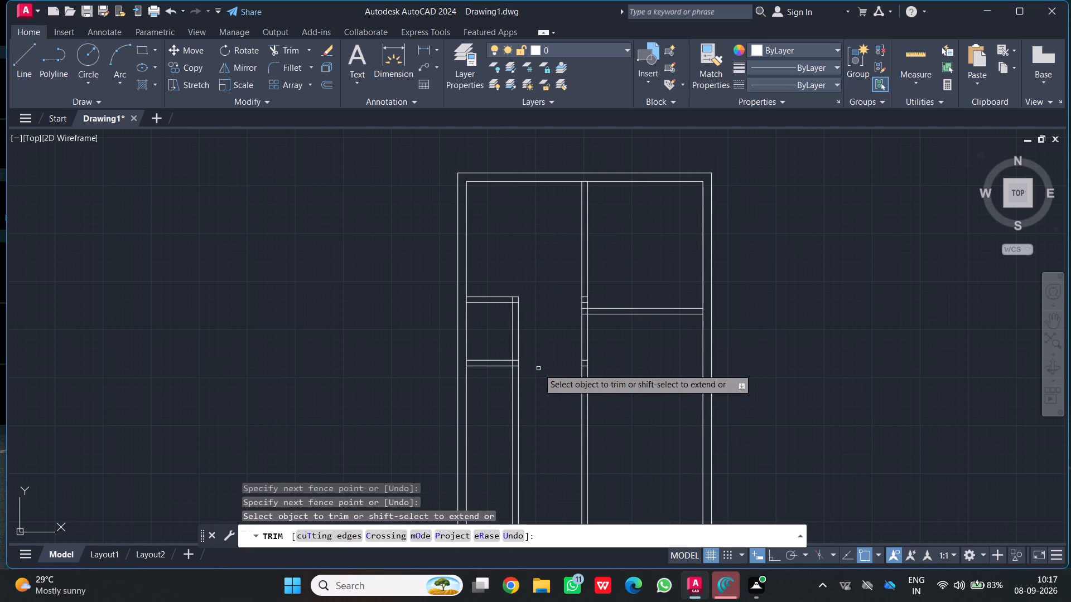
left_click(488, 396)
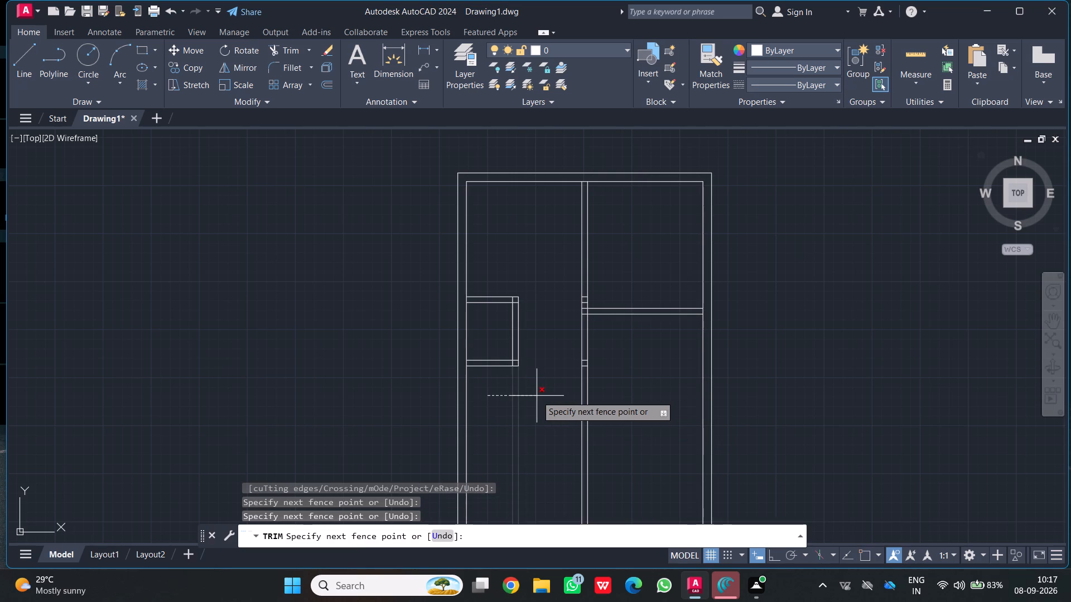
left_click(537, 396)
Trim the overlapping wall lines at the small room's lower and upper right corners to leave clean corners.
scroll(510, 377, "up", 2)
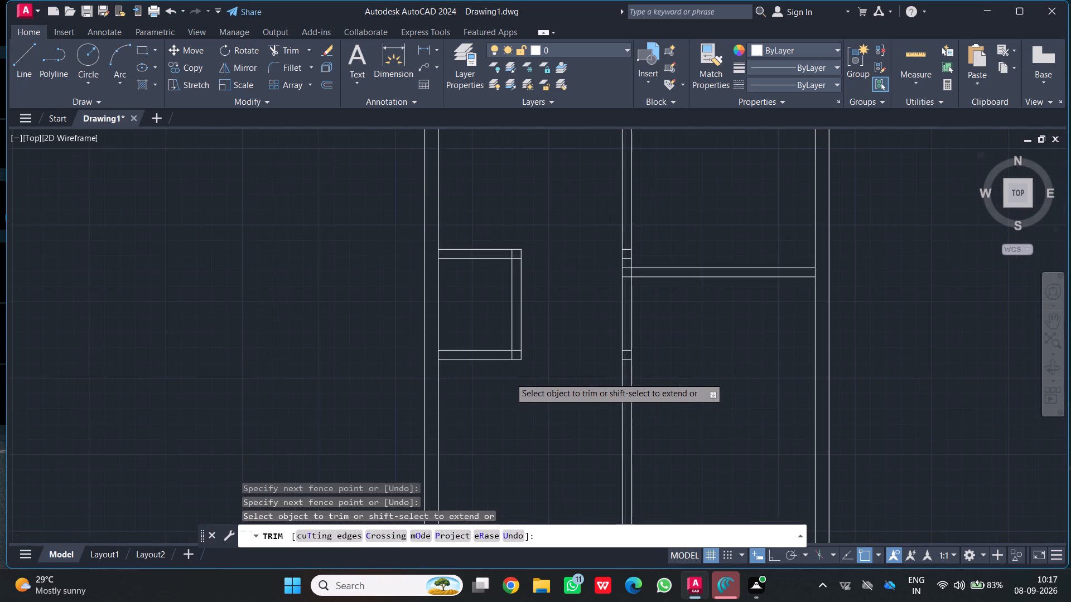
left_click(500, 344)
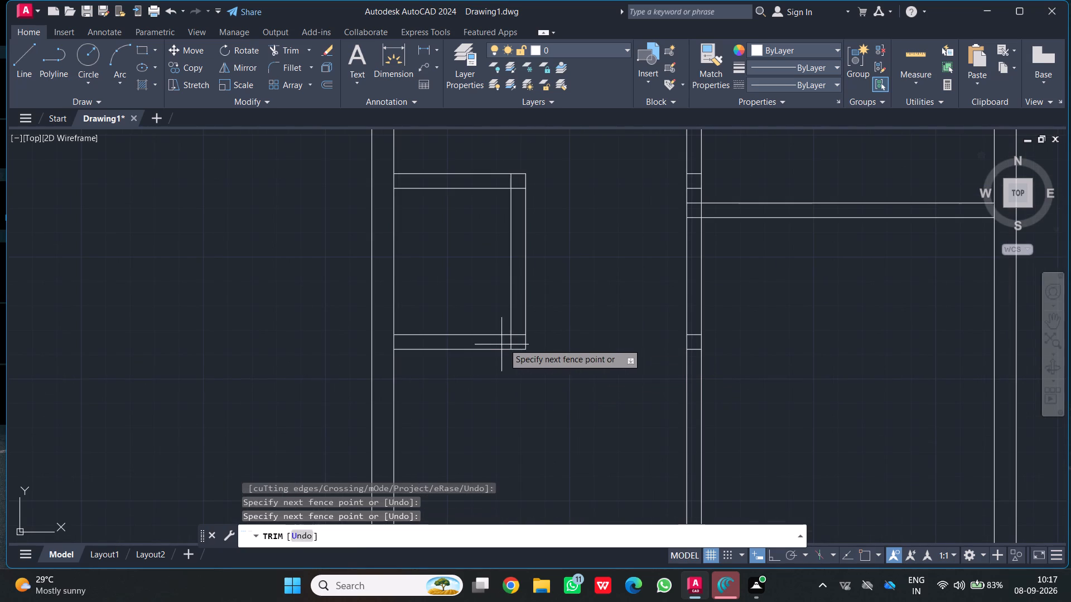
left_click(521, 330)
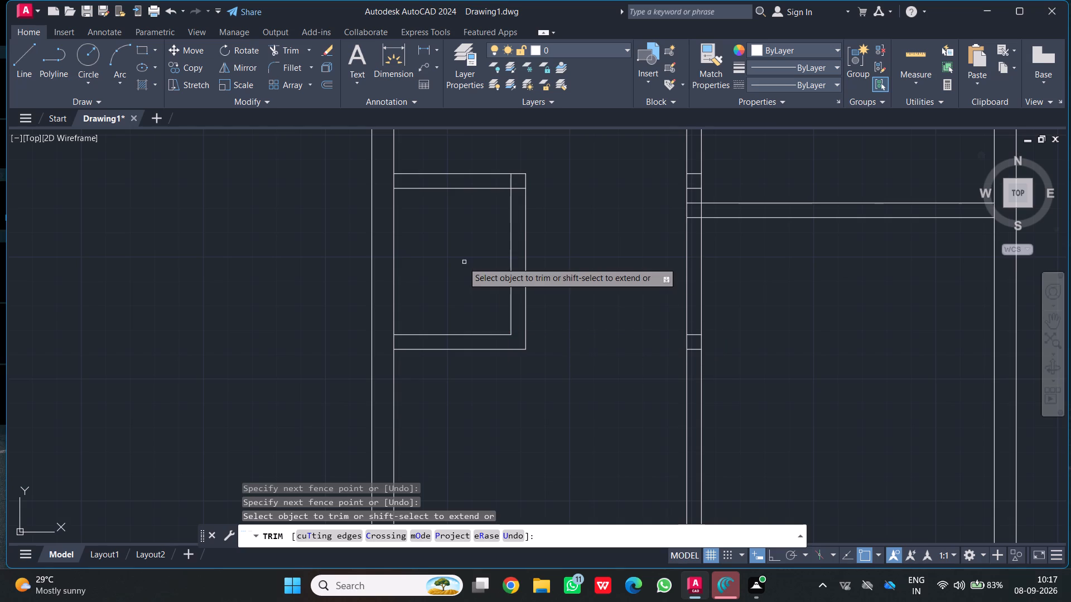
middle_click_drag(460, 262, 460, 346)
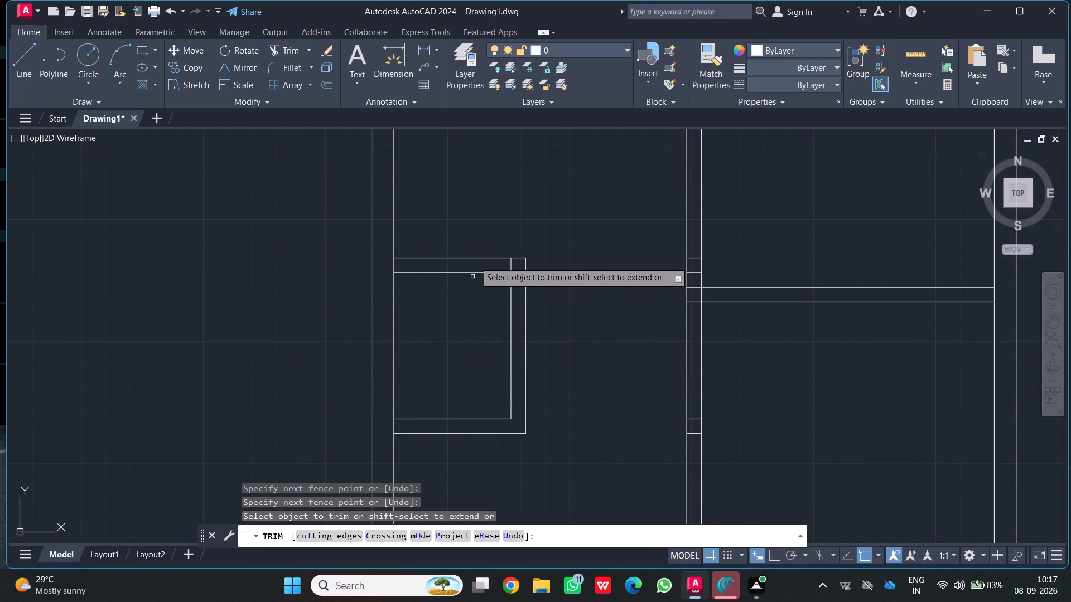
left_click(495, 267)
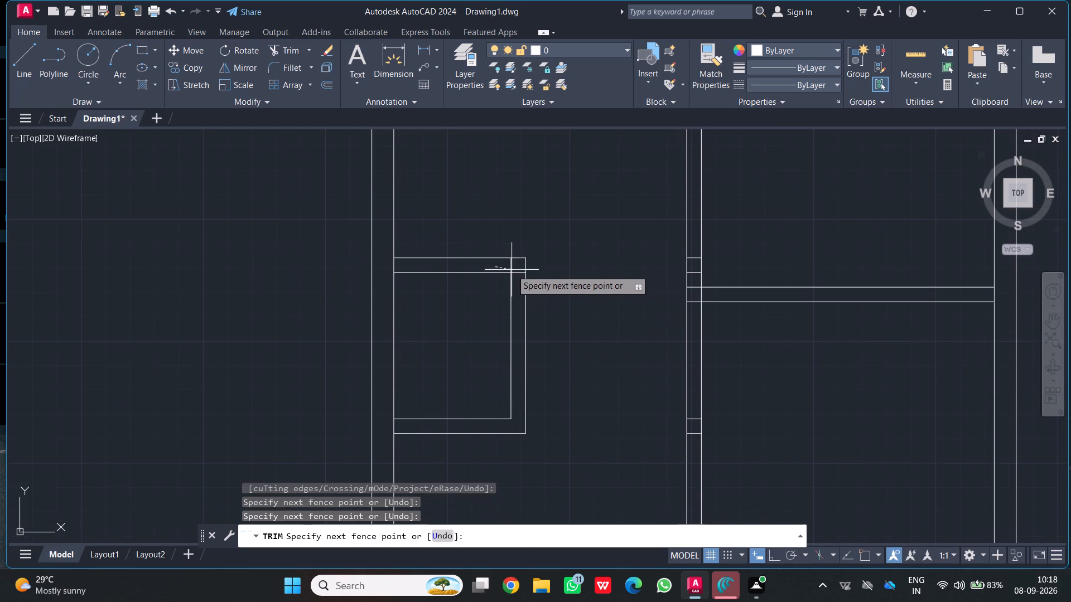
left_click(519, 265)
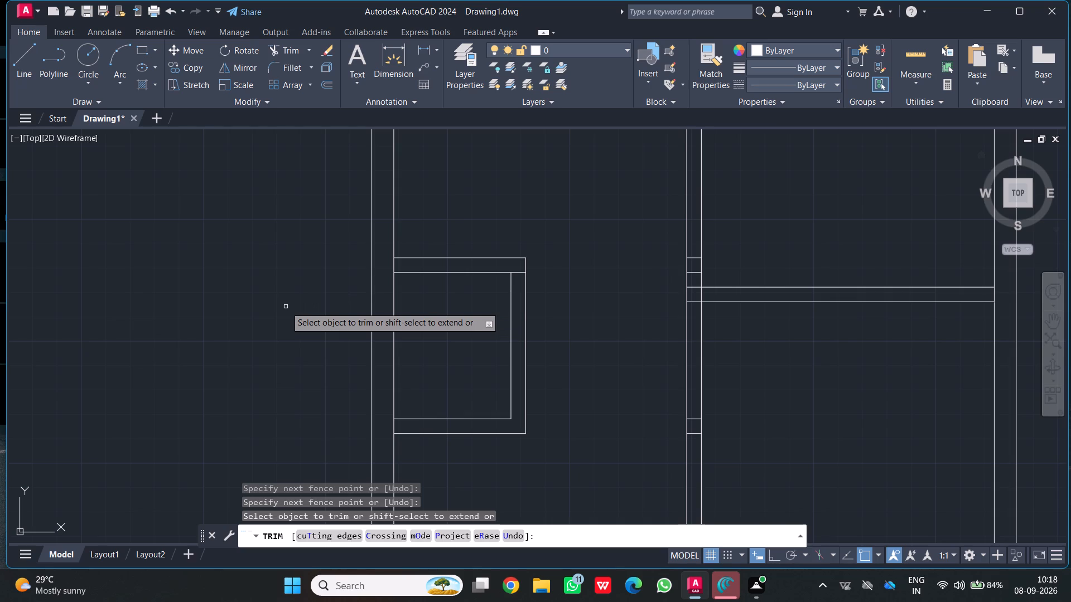
left_click(516, 272)
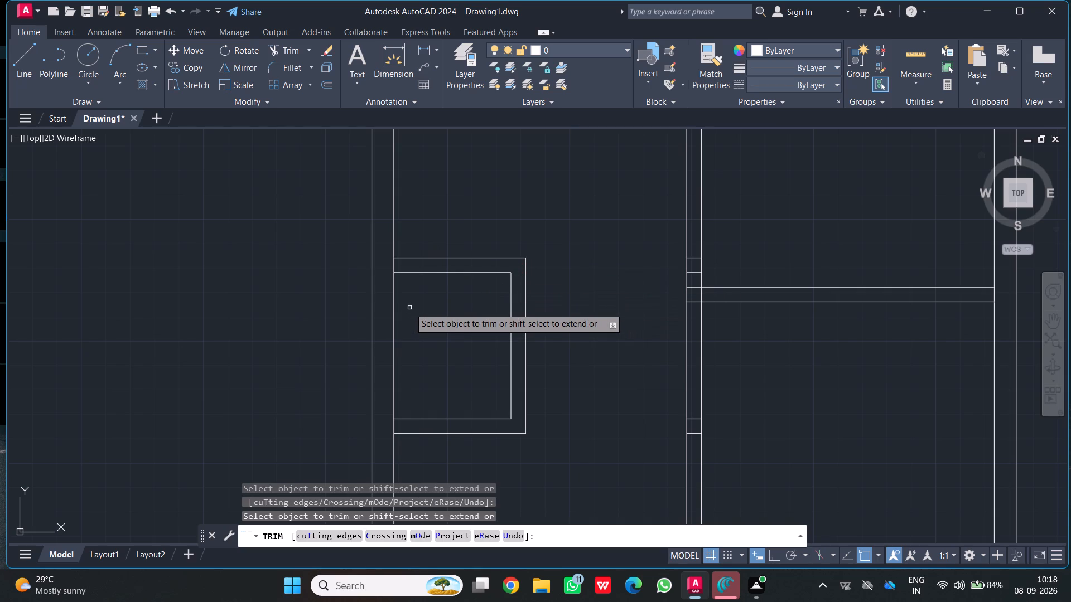
key("Escape")
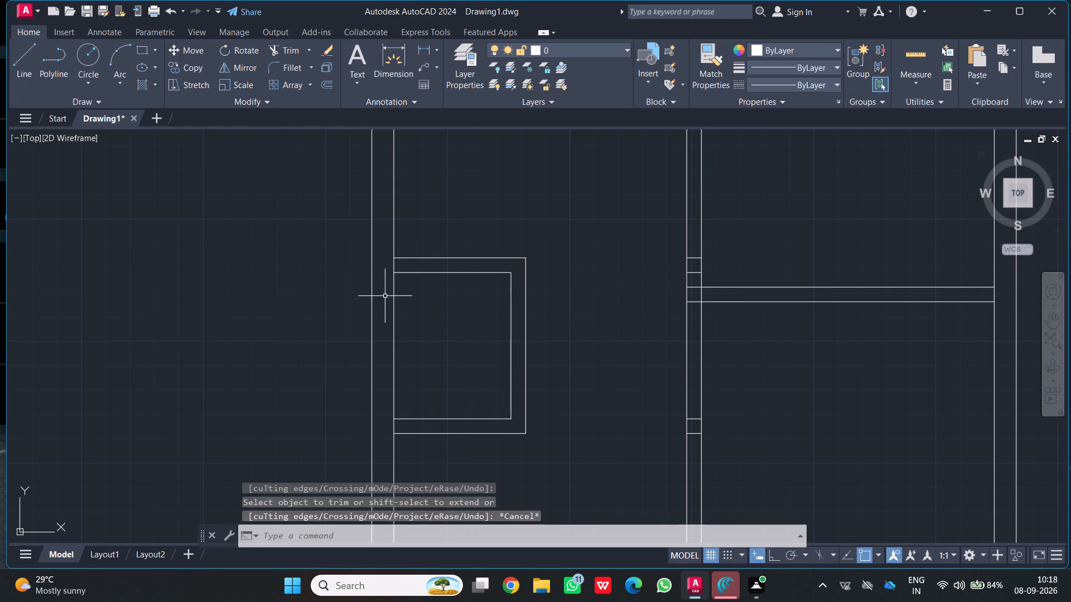
Offset the inner line of the right outer wall 6' leftward.
scroll(618, 444, "down", 1)
middle_click_drag(618, 444, 410, 387)
scroll(410, 387, "down", 1)
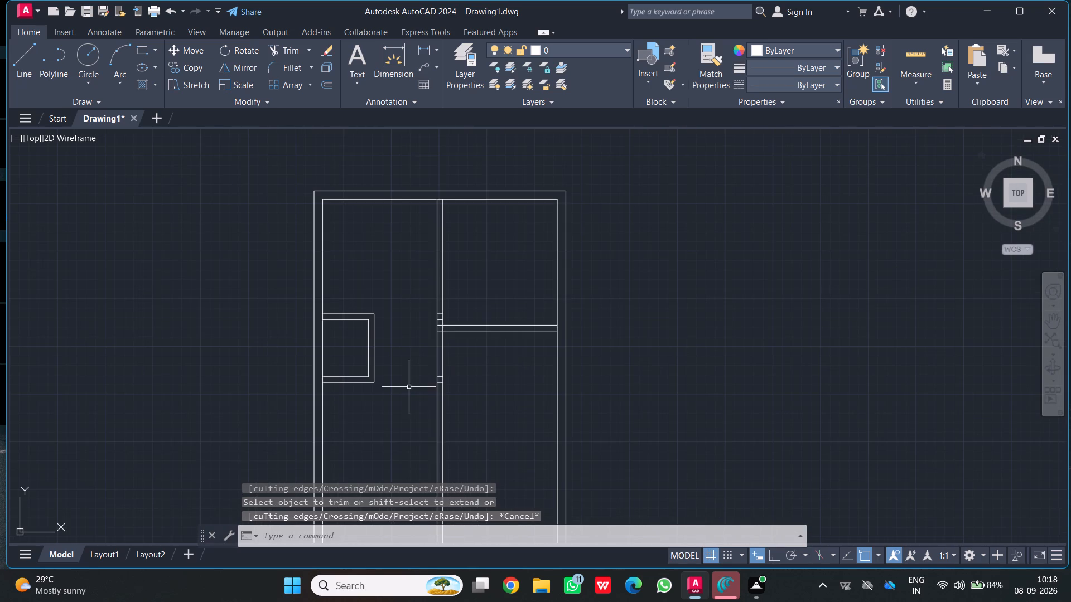
scroll(421, 381, "up", 1)
middle_click_drag(421, 381, 397, 394)
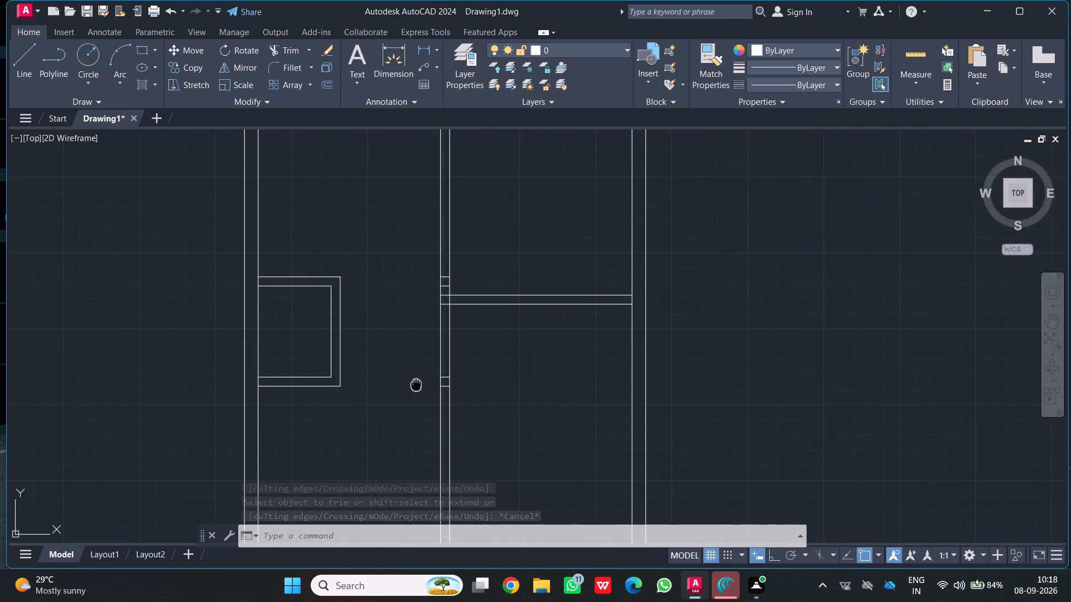
middle_click_drag(397, 394, 355, 408)
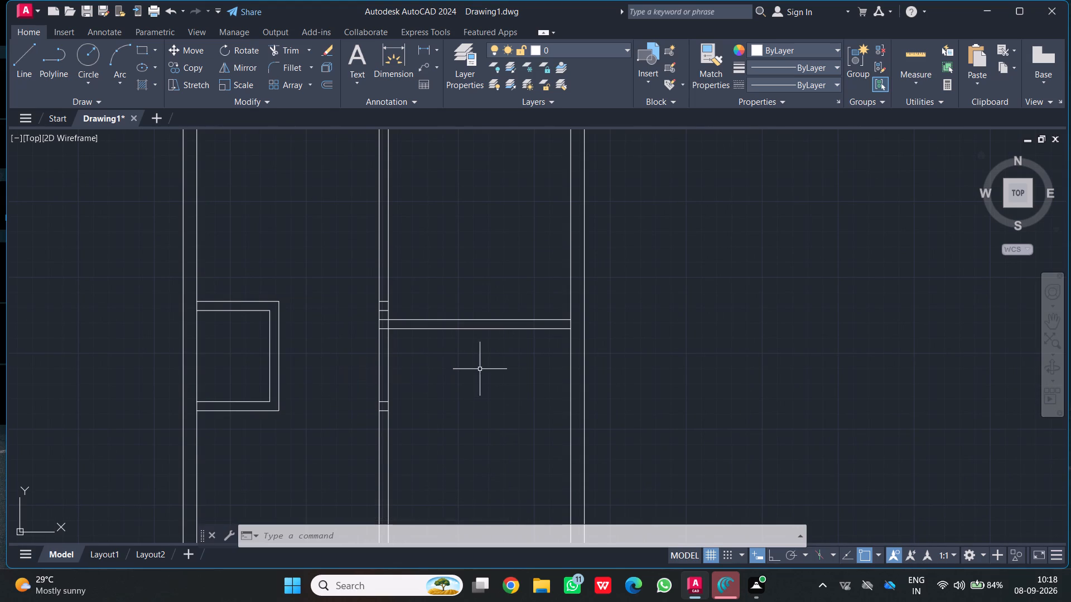
left_click_drag(570, 385, 556, 385)
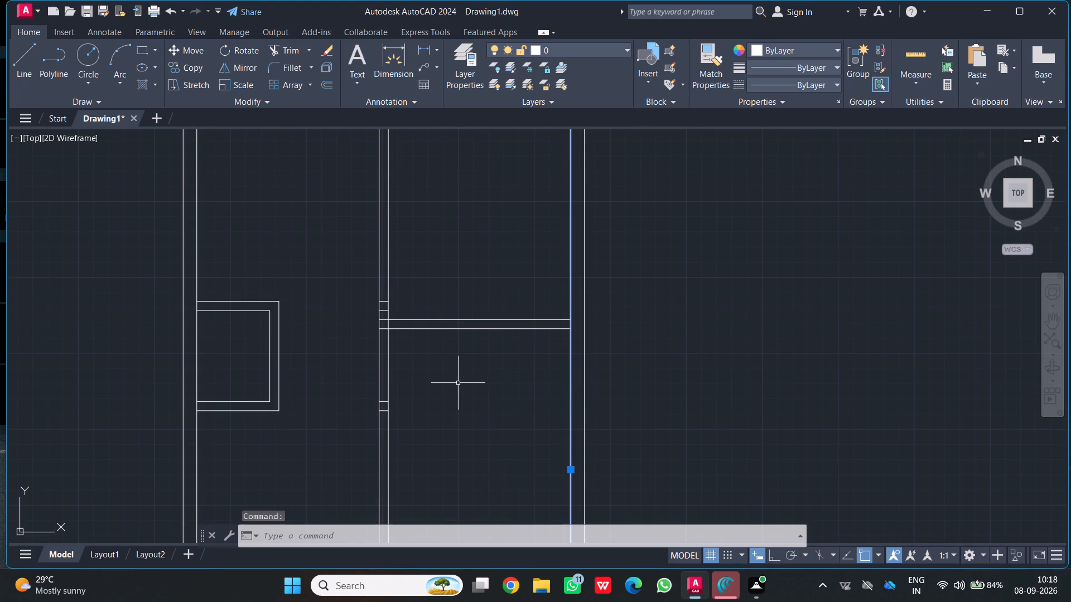
key("o")
key("Return")
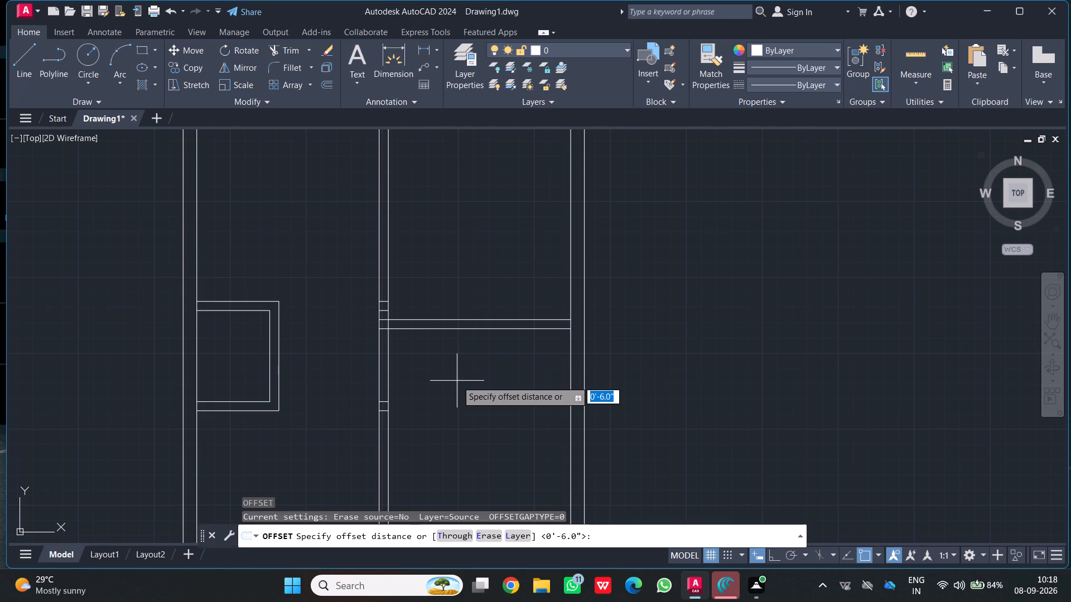
key("6")
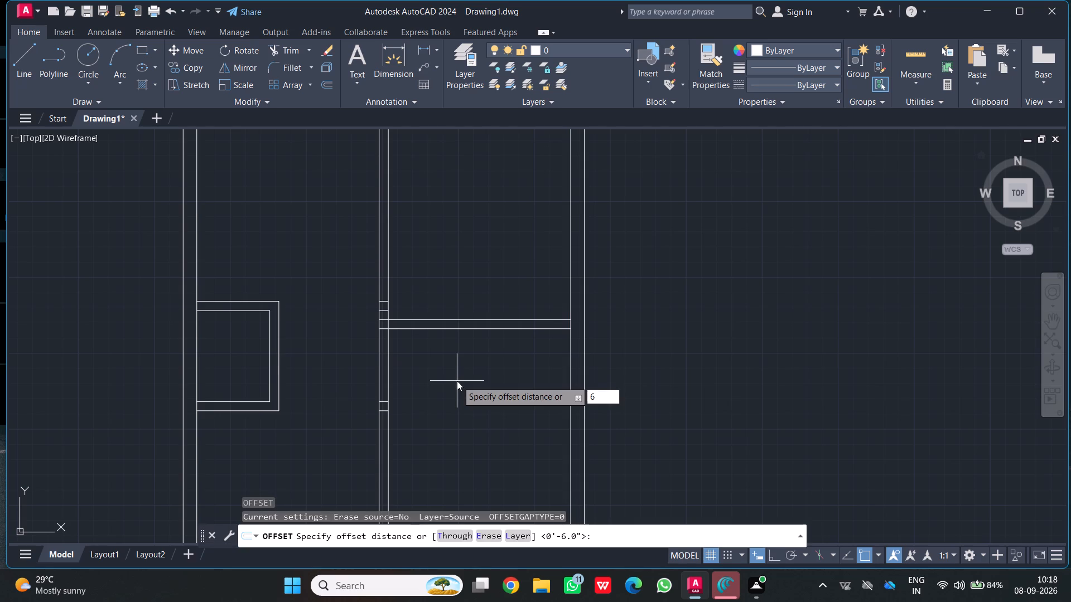
key("apostrophe")
key("Return")
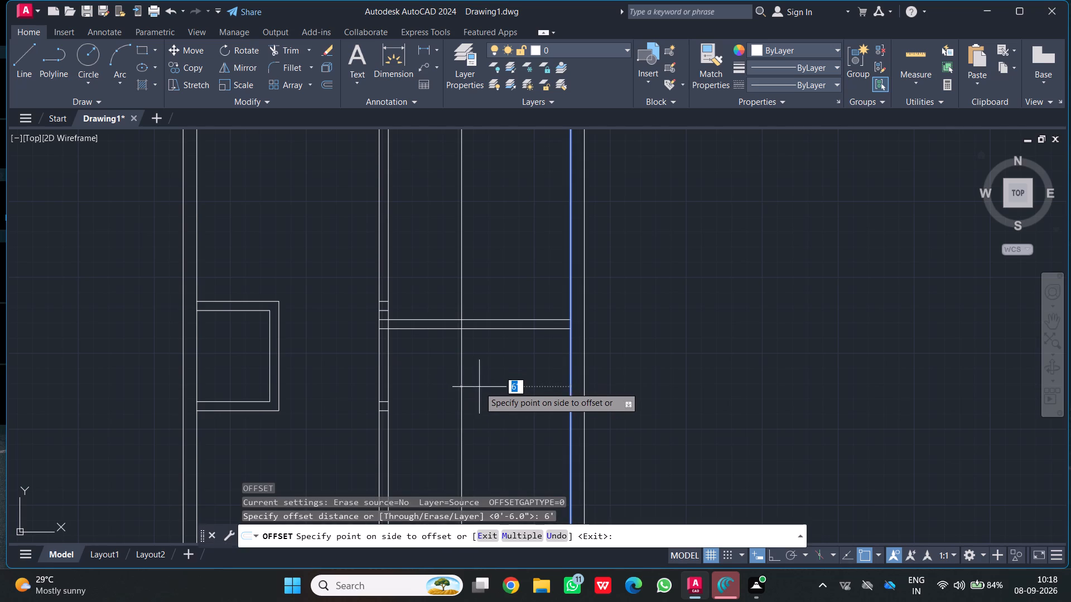
left_click(460, 384)
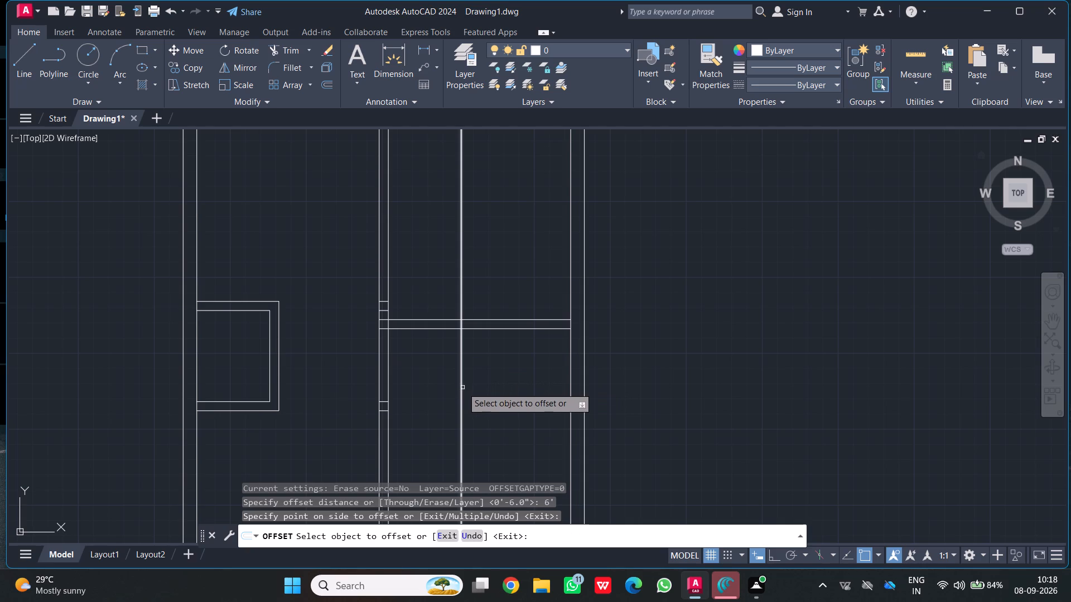
Offset the new 6' vertical line 6" leftward to form the wall's second face.
left_click(461, 383)
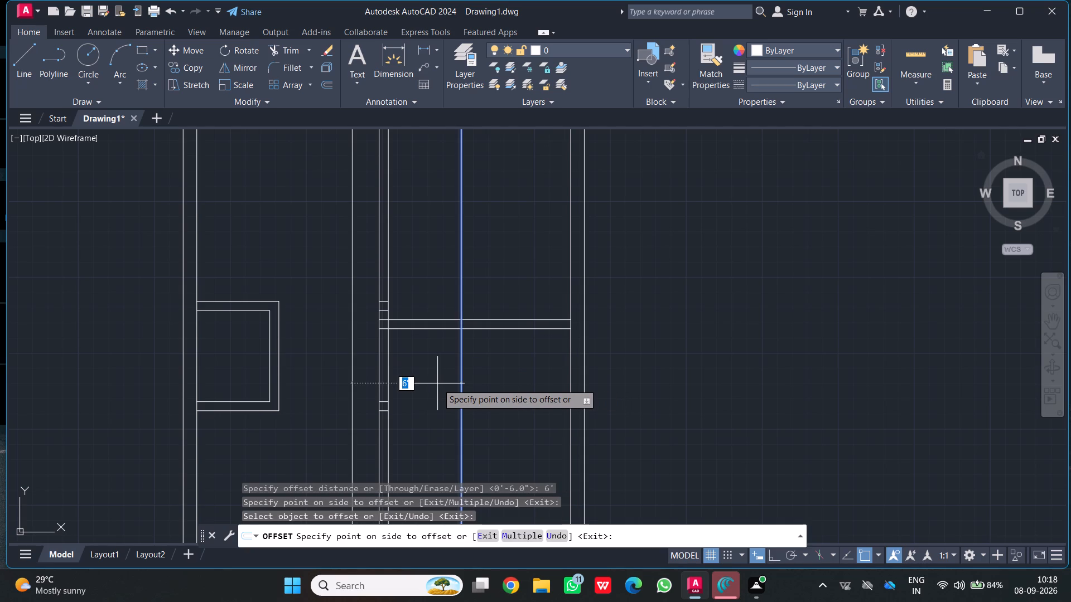
key("6")
key("shift+quotedbl")
key("Return")
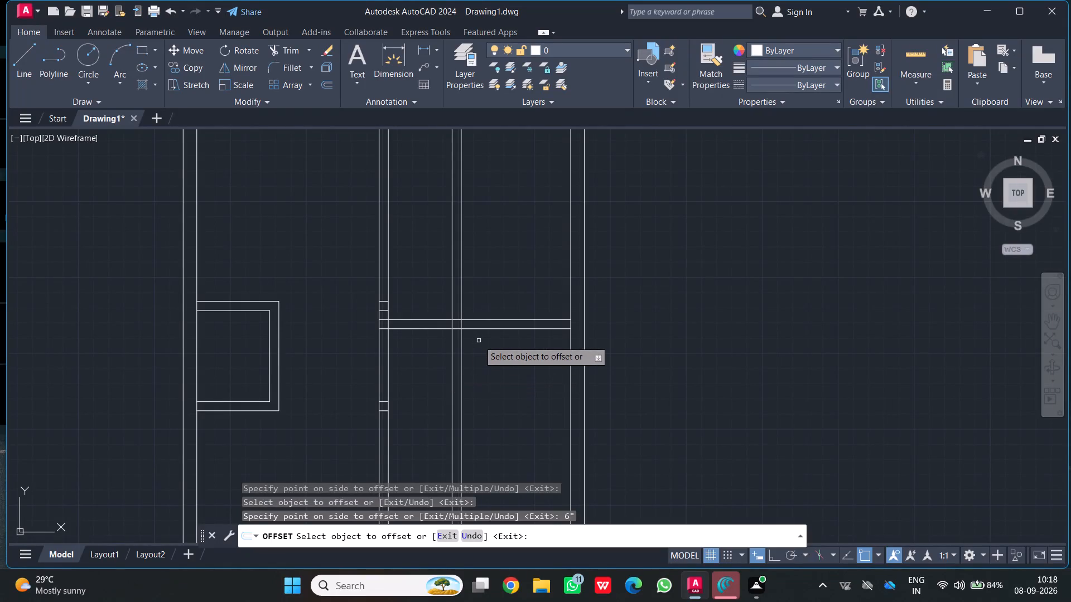
Offset the lower line of the right room's horizontal partition 5' downward.
left_click_drag(486, 330, 487, 341)
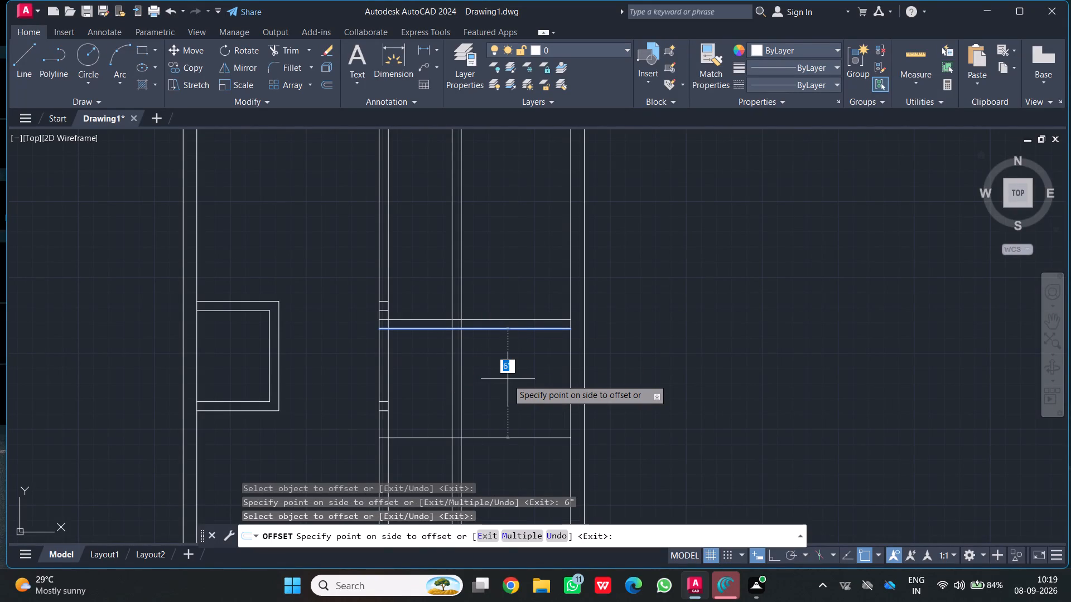
key("5")
key("apostrophe")
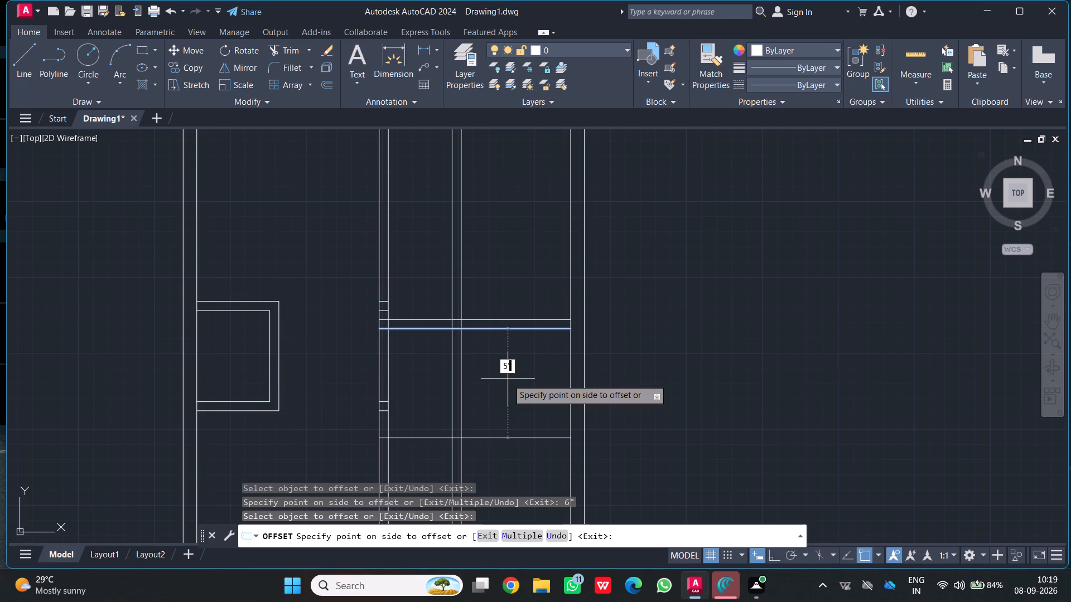
key("Return")
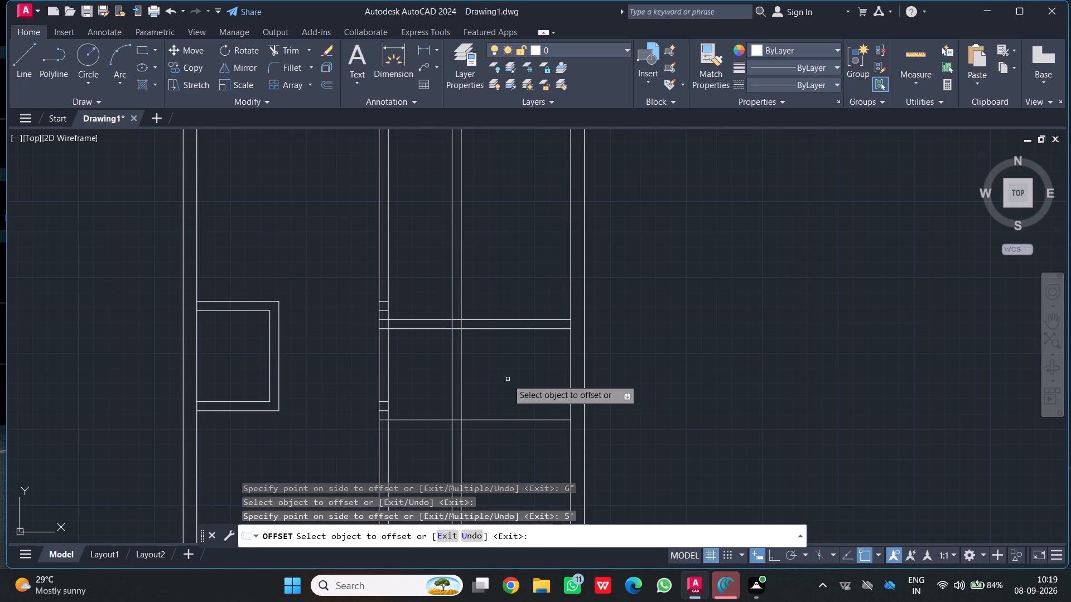
Offset the new 5' horizontal line 6" downward to form the wall's second face.
left_click(519, 421)
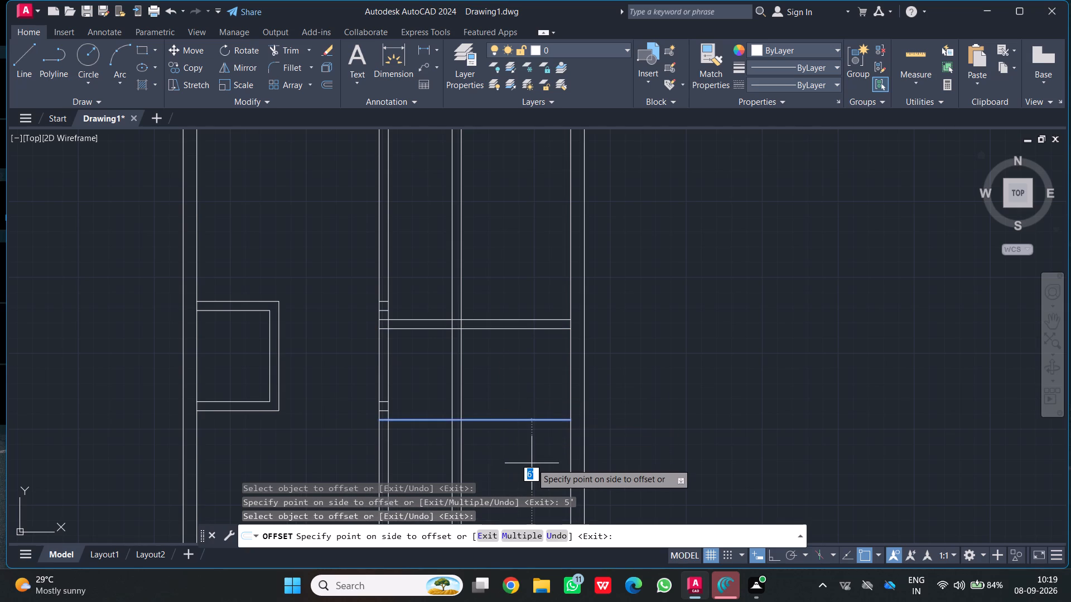
key("6")
key("shift+quotedbl")
key("Return")
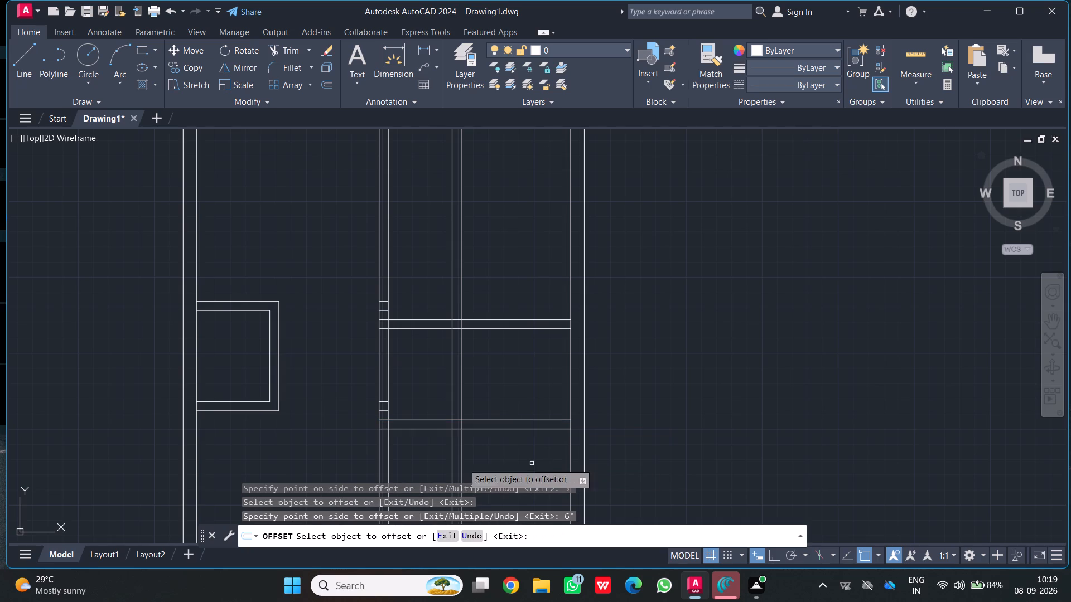
Trim both pairs of horizontal wall lines between the central partition and the new vertical wall.
left_click(292, 52)
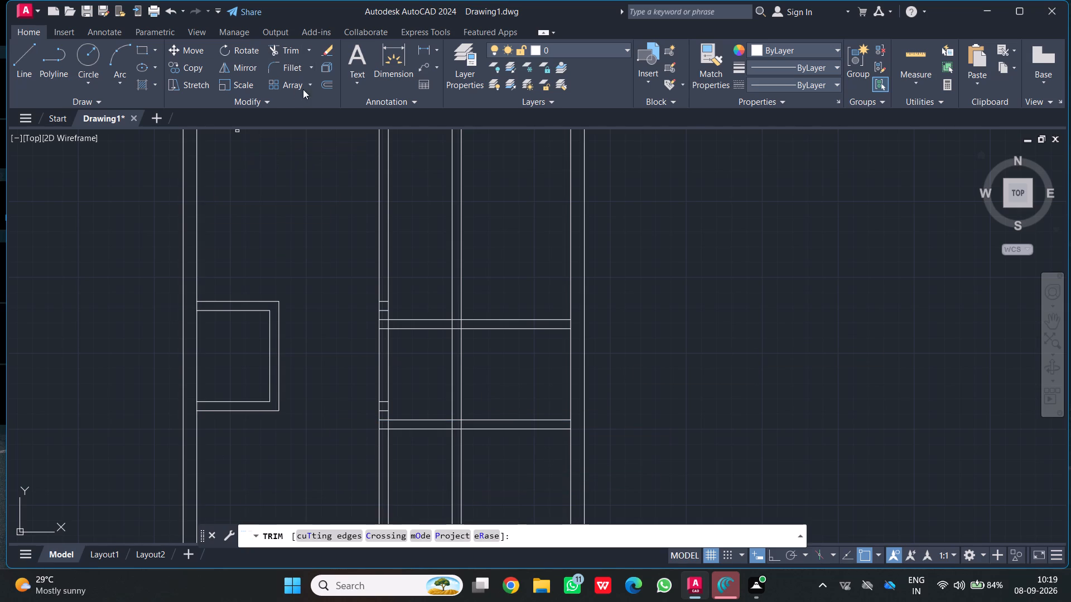
scroll(413, 317, "down", 2)
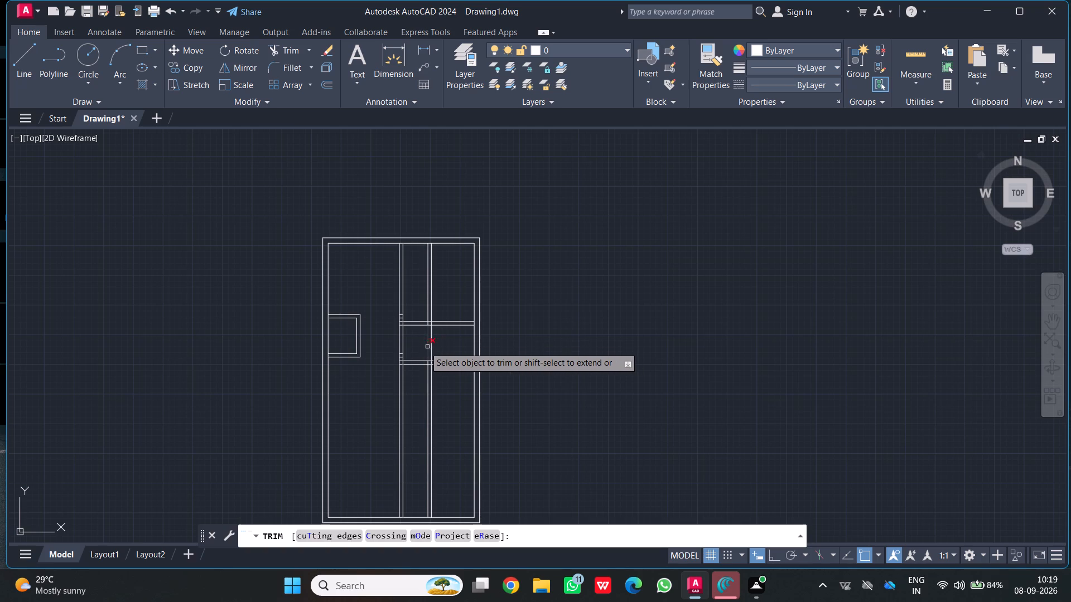
scroll(424, 347, "up", 1)
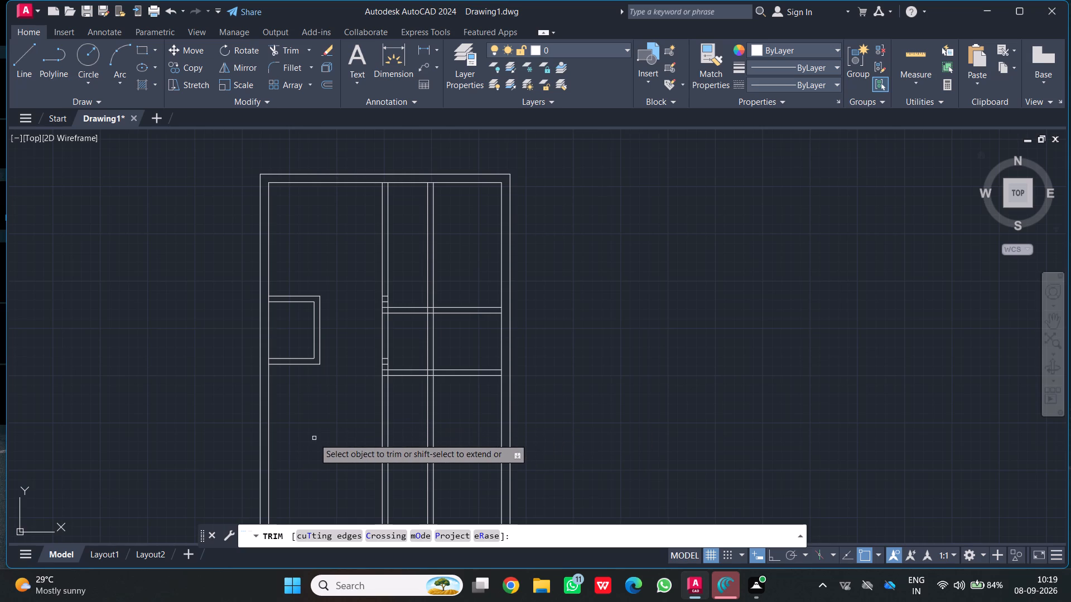
left_click(406, 389)
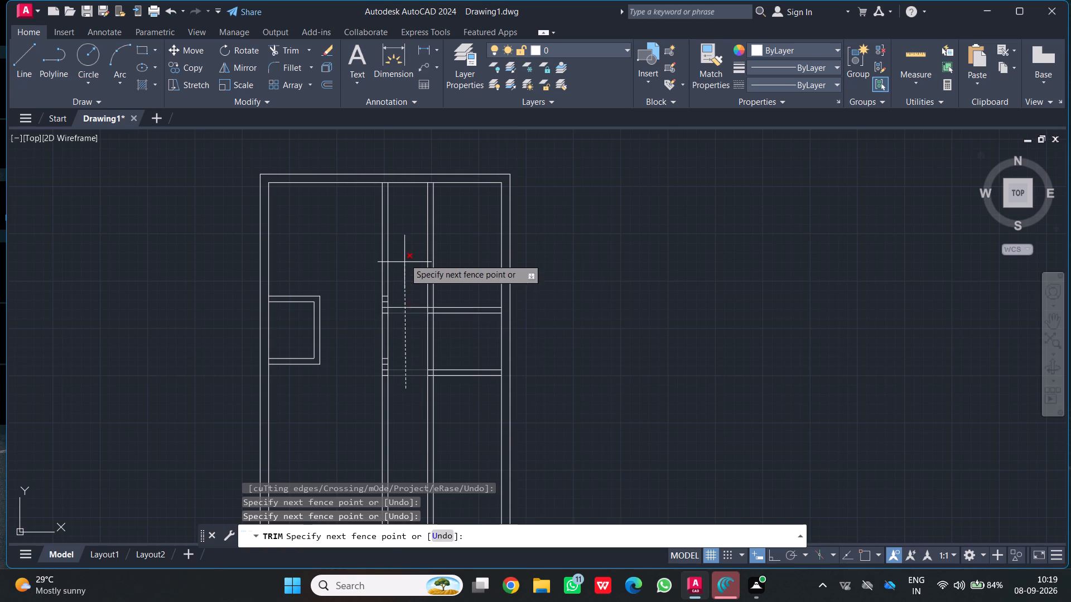
left_click(404, 259)
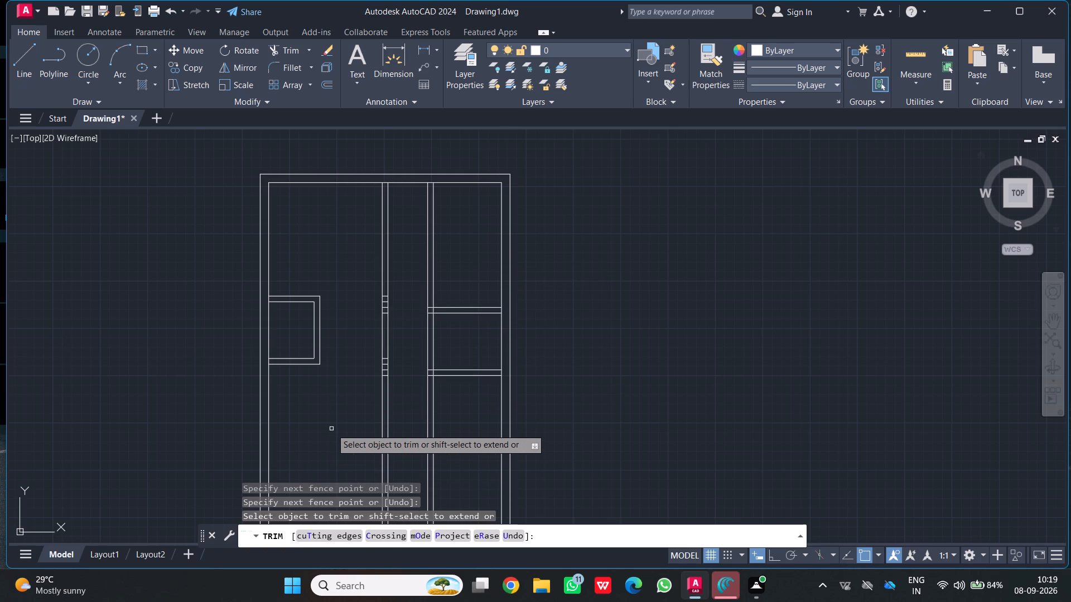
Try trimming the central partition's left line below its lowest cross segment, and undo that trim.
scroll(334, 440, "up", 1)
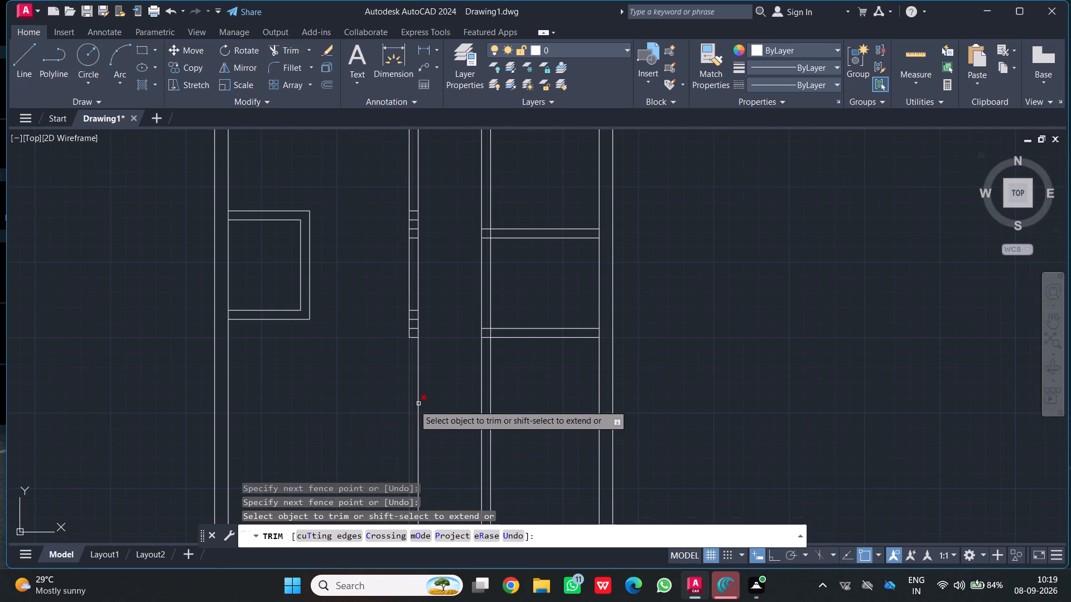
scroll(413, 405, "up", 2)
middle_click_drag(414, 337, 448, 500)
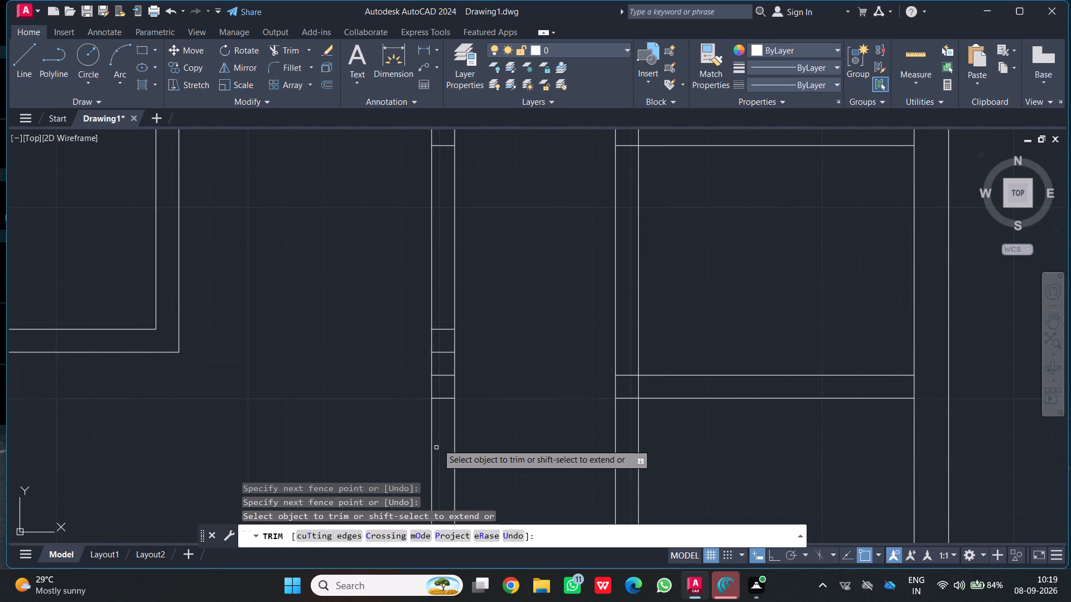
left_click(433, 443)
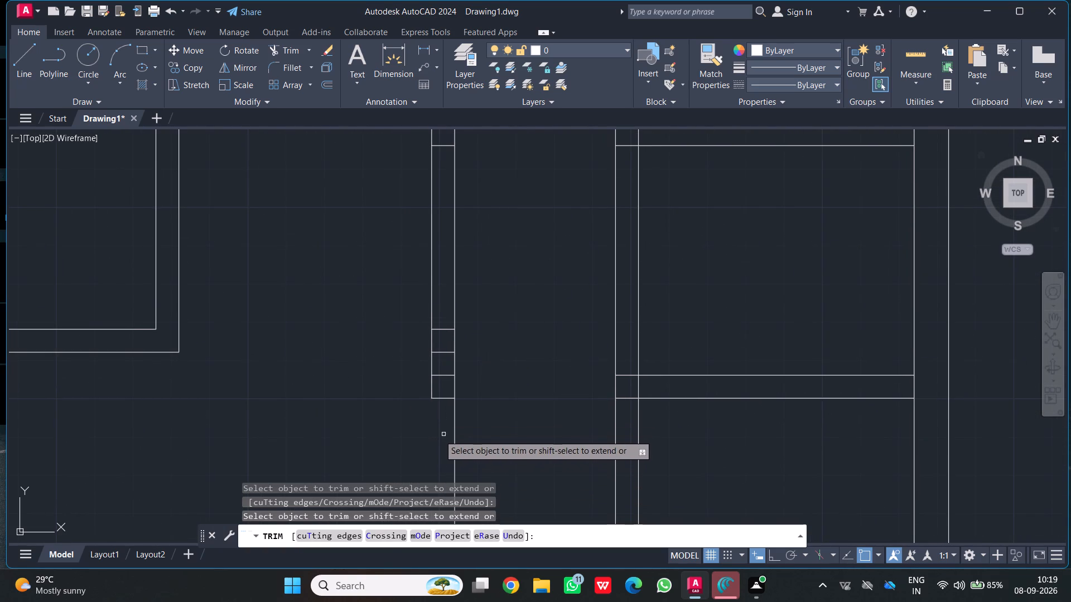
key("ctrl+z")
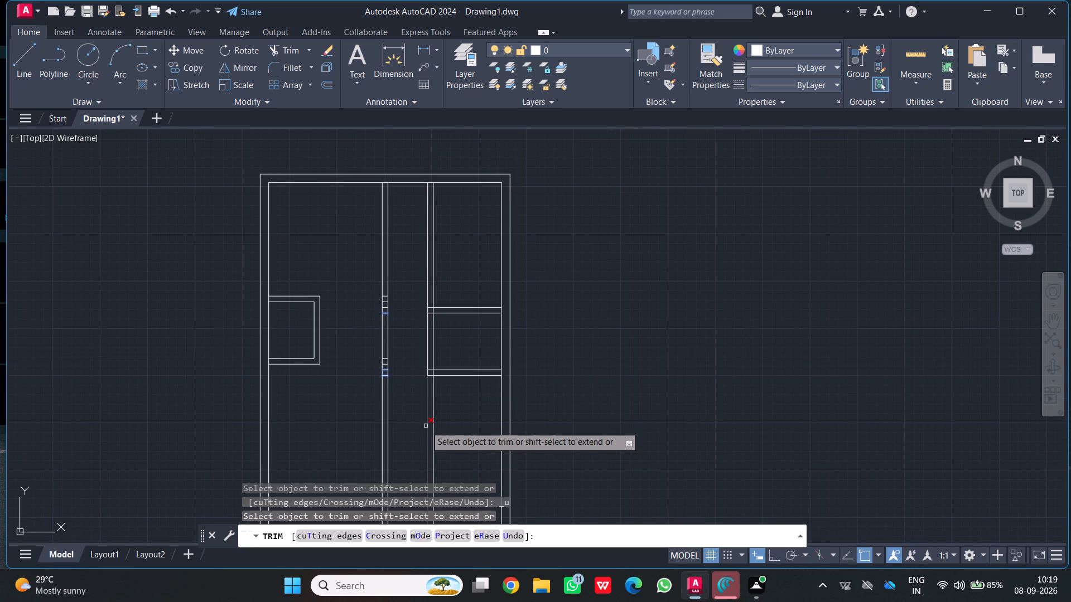
Trim away all the leftover short horizontal segments inside the central vertical partition wall.
scroll(392, 429, "up", 2)
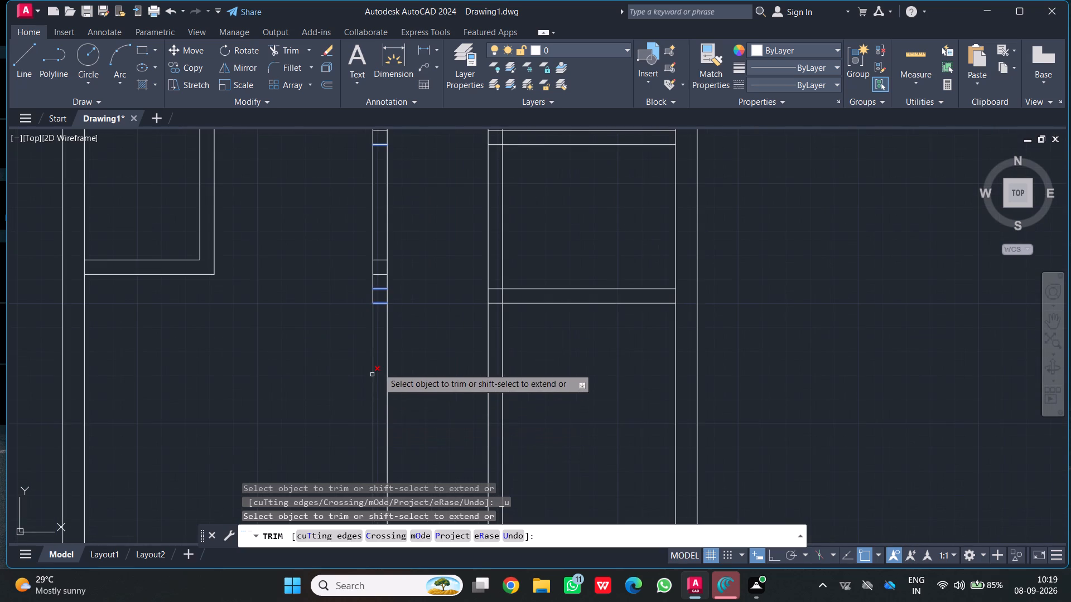
left_click(377, 307)
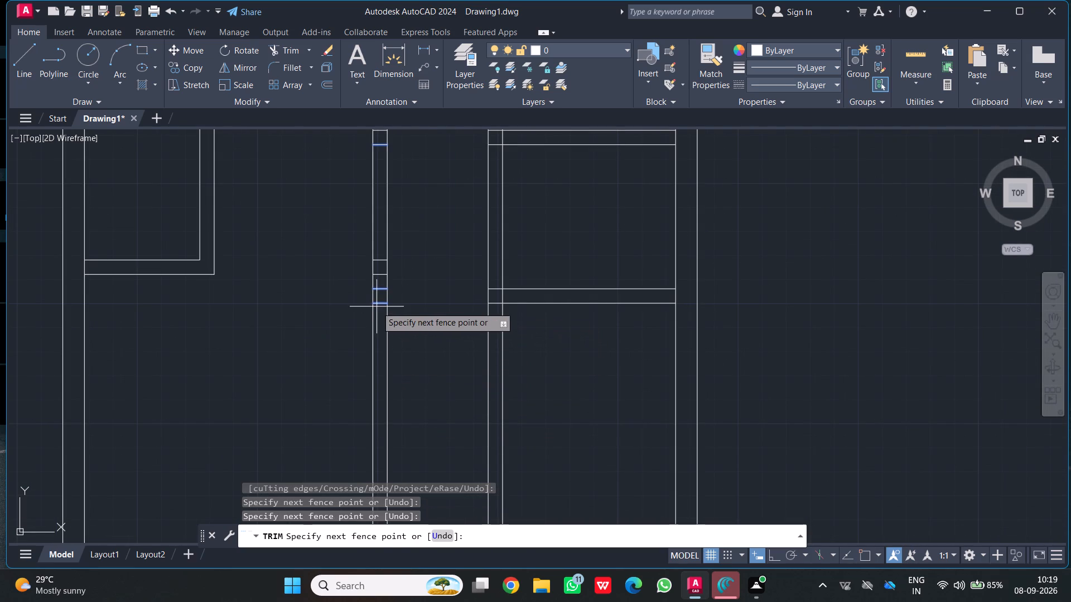
middle_click_drag(380, 155, 379, 306)
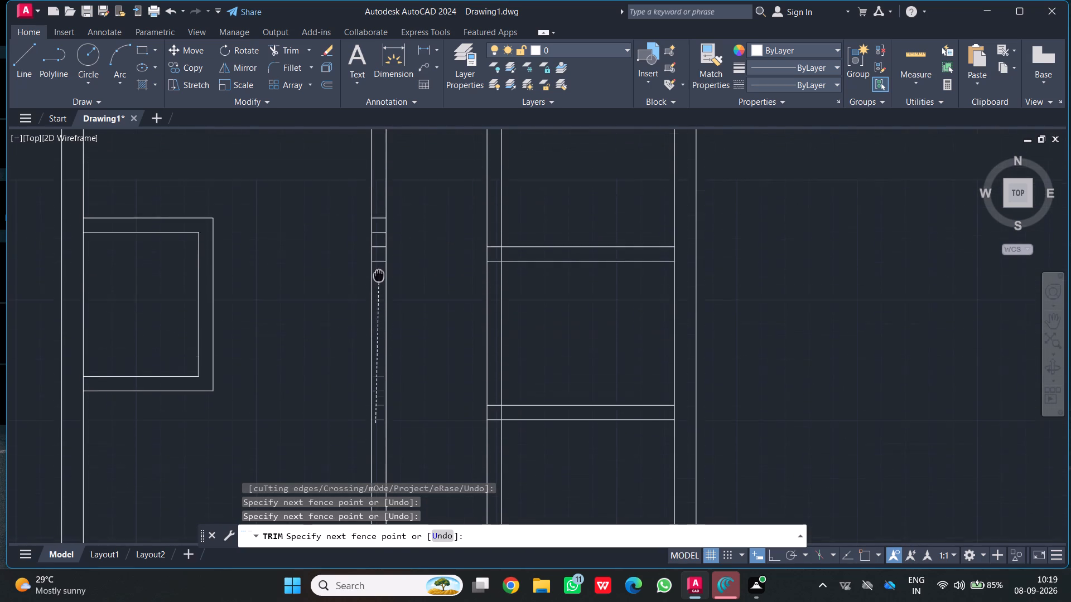
middle_click_drag(379, 306, 378, 315)
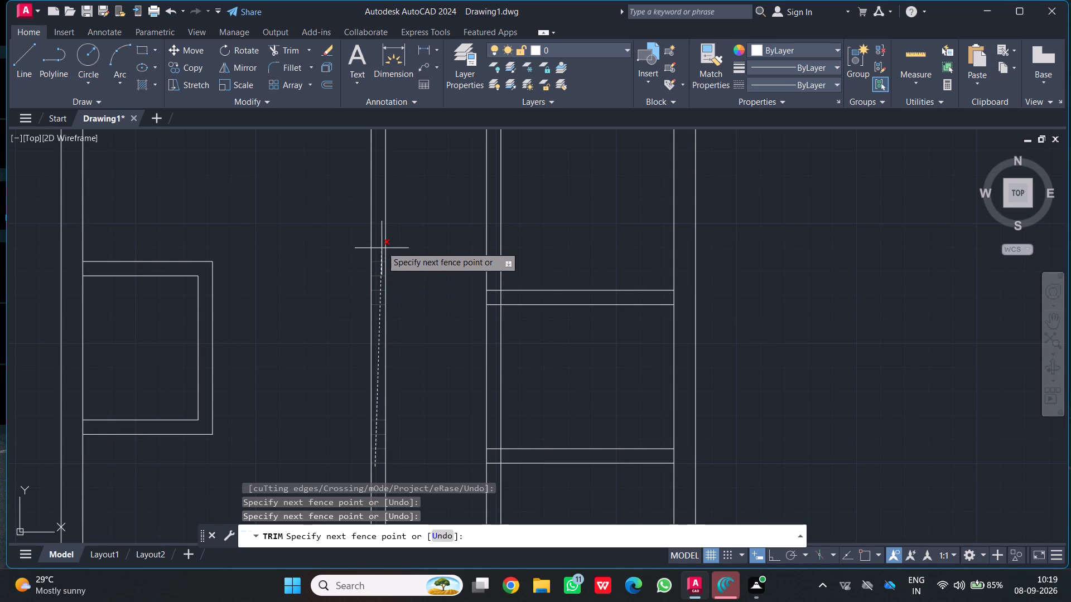
left_click(377, 228)
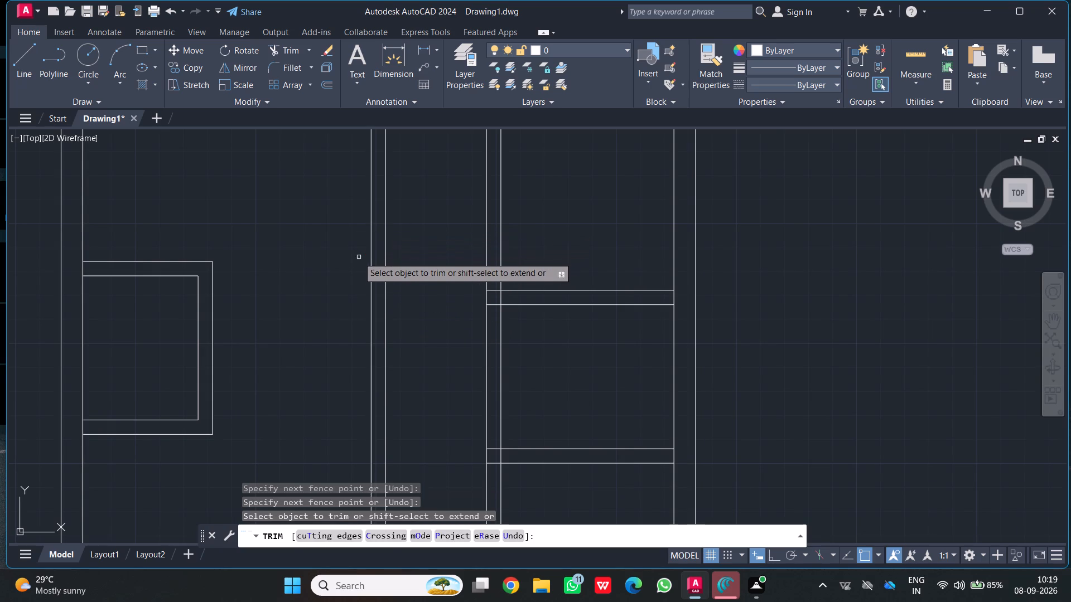
scroll(358, 261, "down", 4)
middle_click_drag(358, 265, 381, 253)
scroll(382, 253, "up", 2)
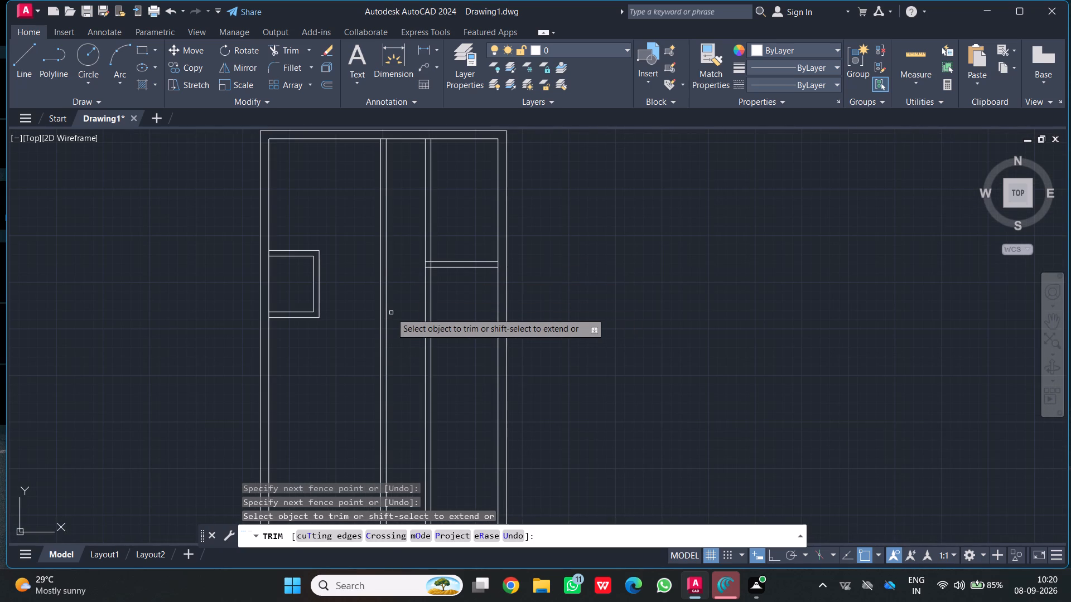
key("Escape")
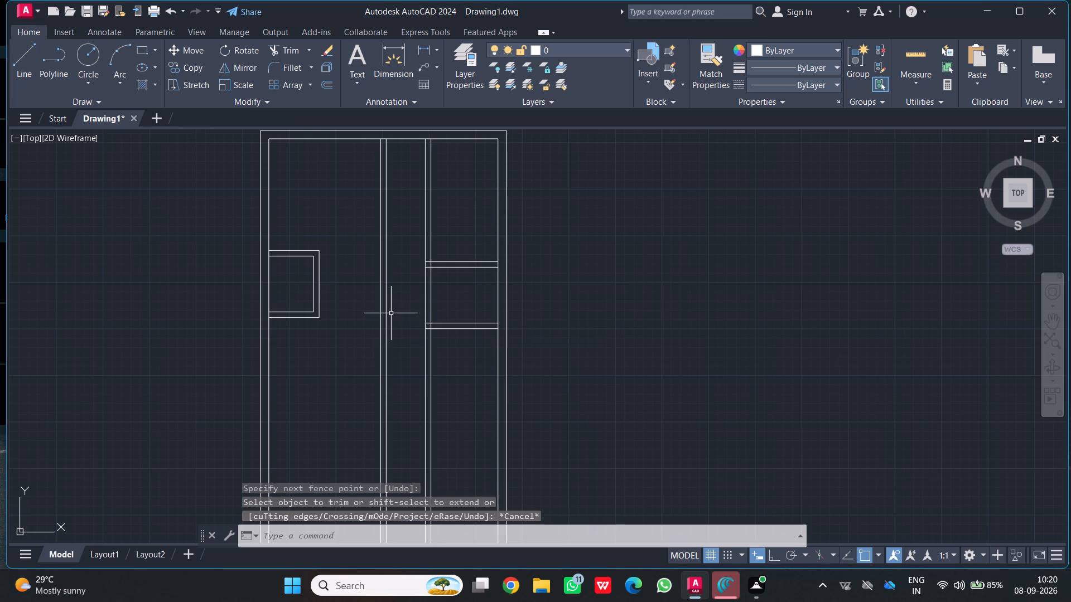
middle_click_drag(471, 449, 485, 379)
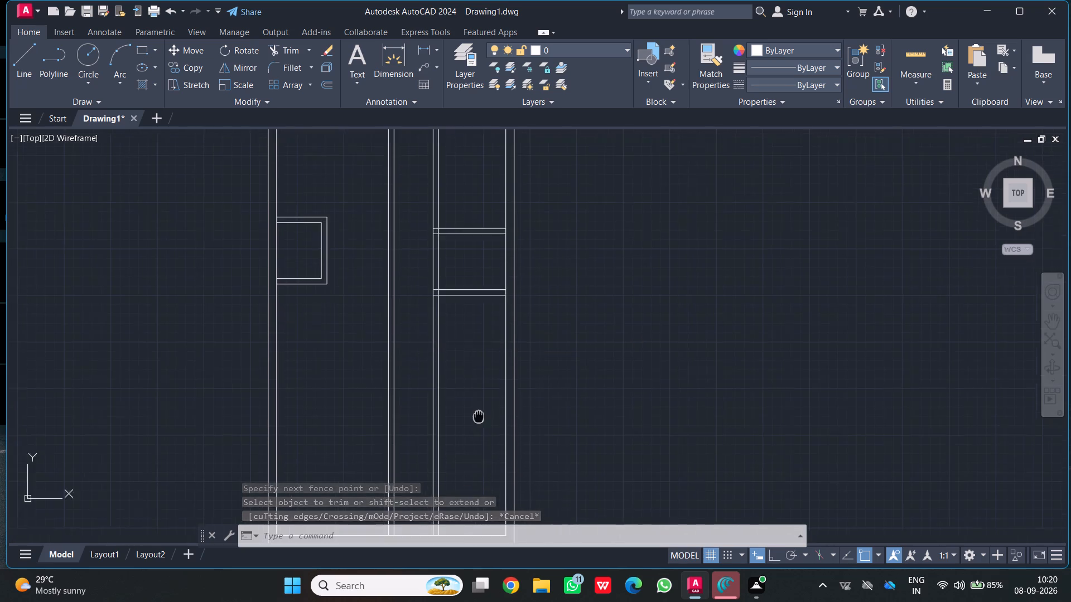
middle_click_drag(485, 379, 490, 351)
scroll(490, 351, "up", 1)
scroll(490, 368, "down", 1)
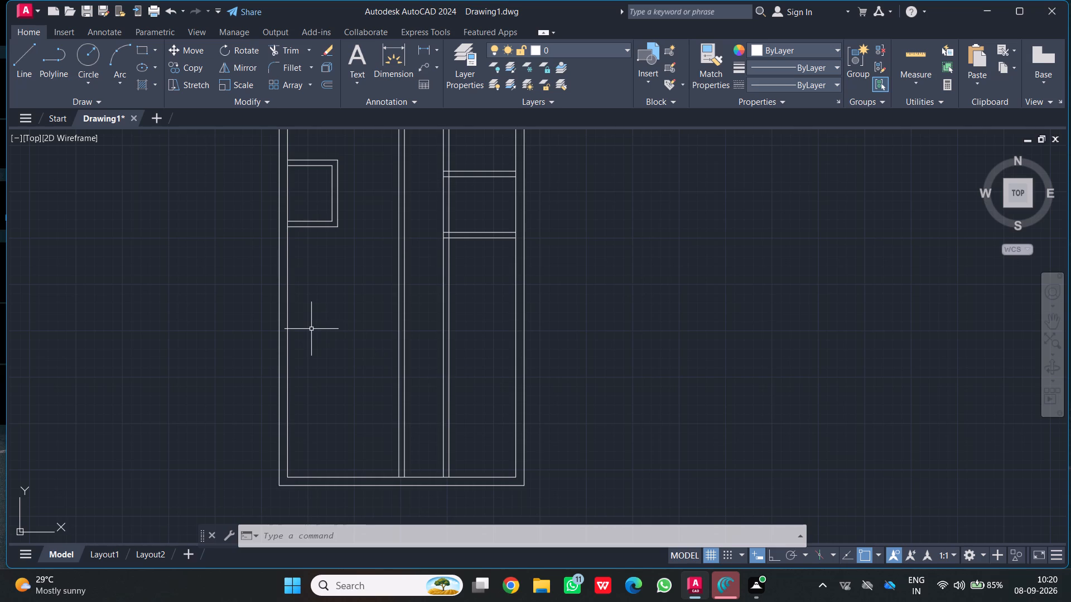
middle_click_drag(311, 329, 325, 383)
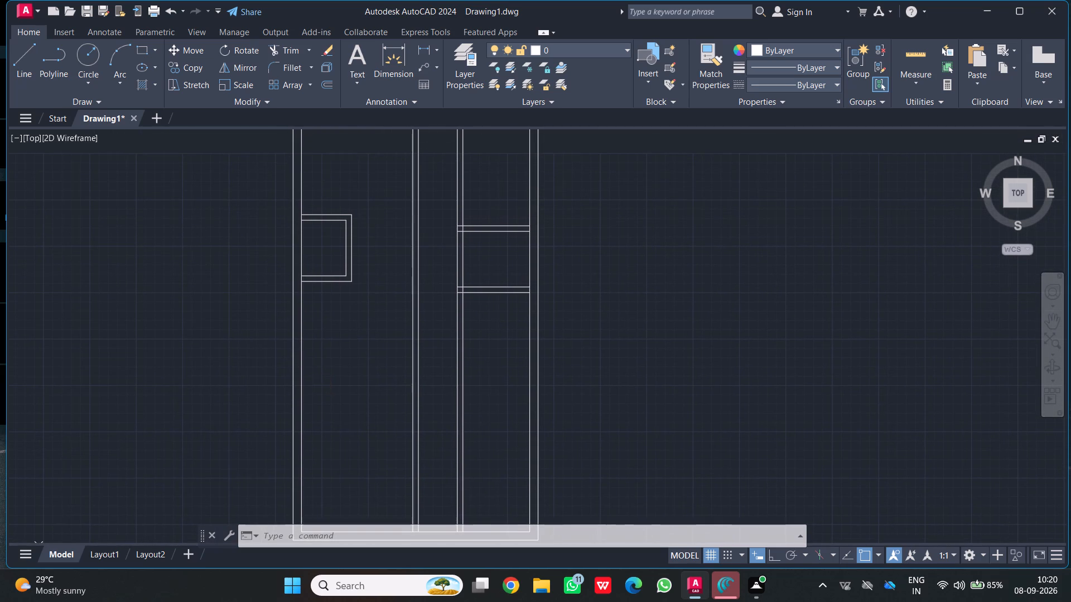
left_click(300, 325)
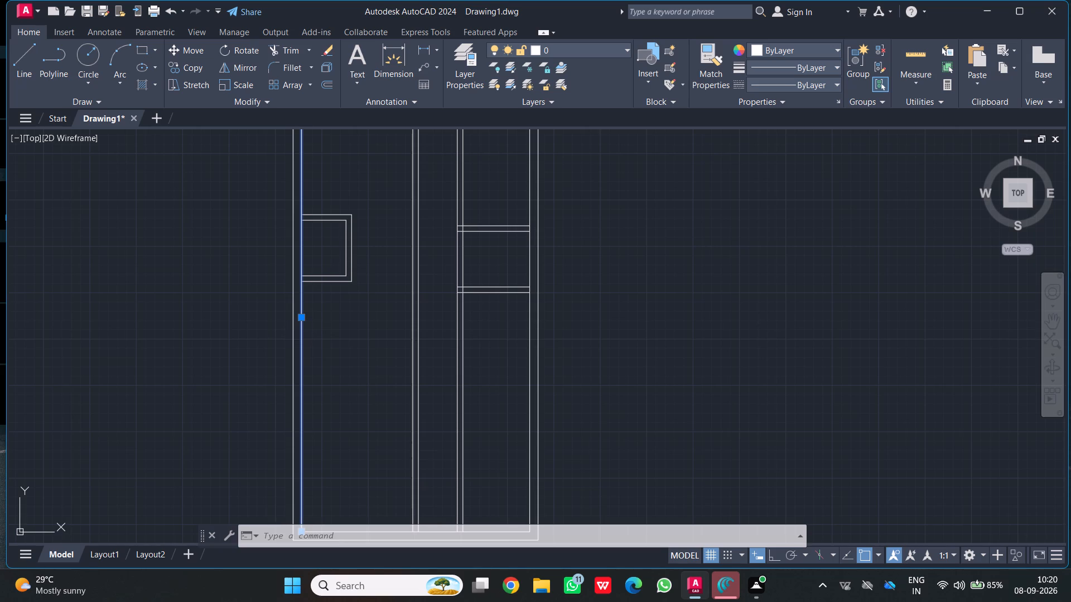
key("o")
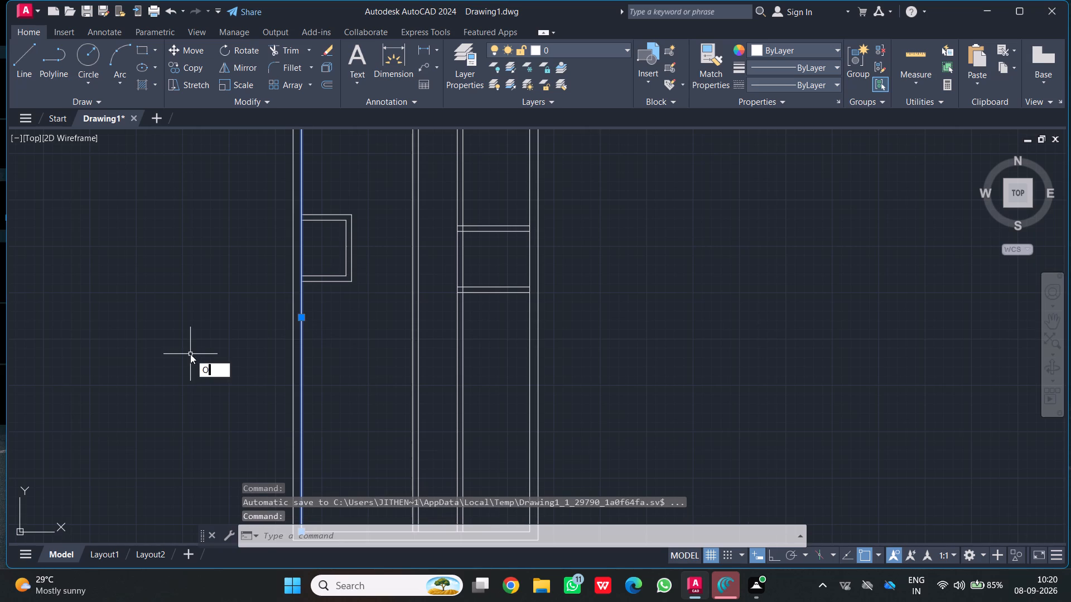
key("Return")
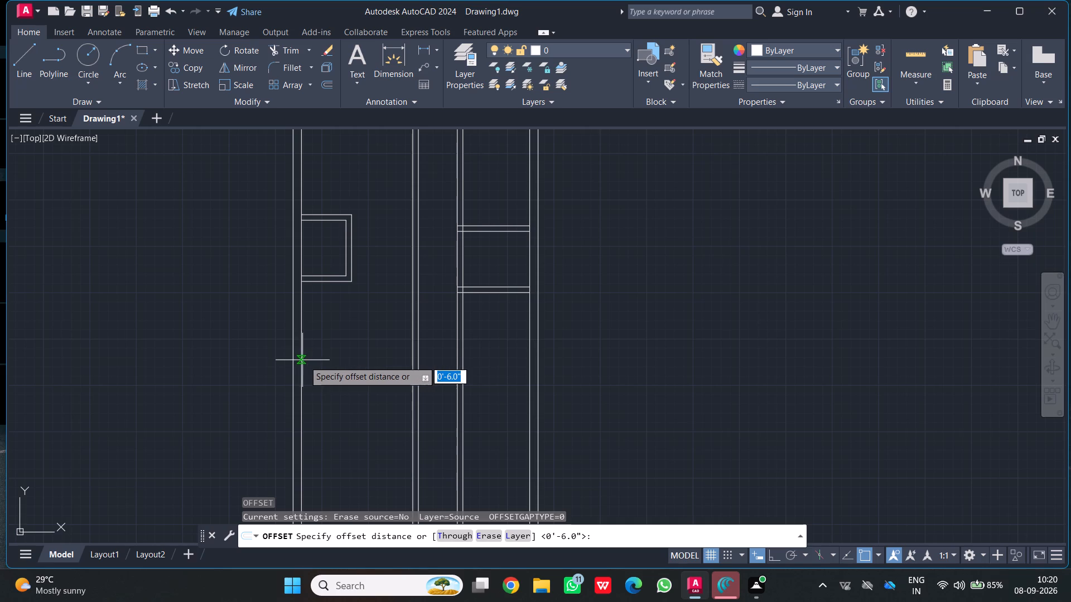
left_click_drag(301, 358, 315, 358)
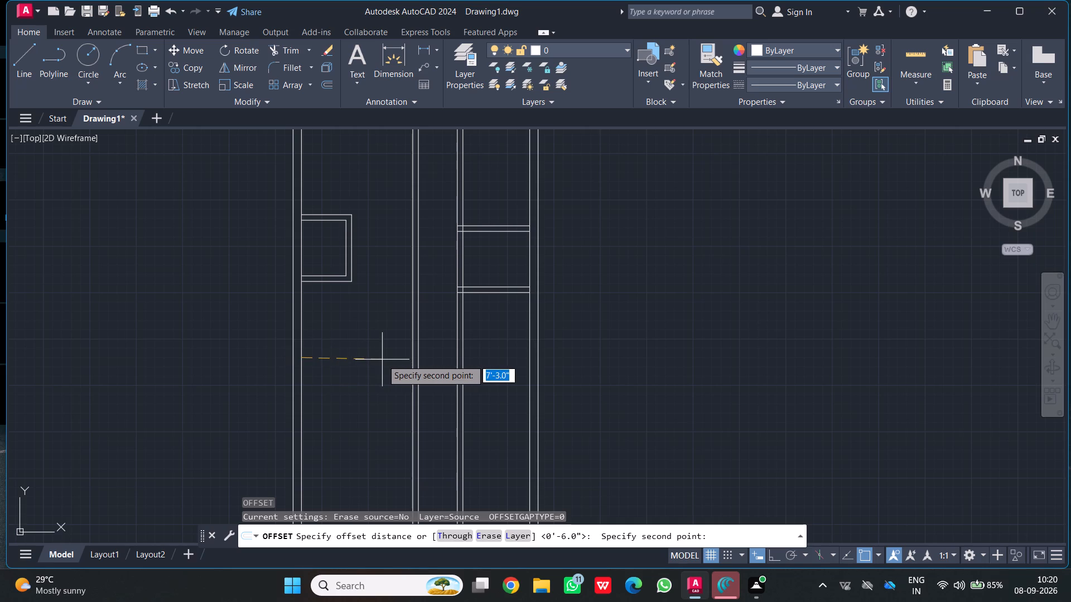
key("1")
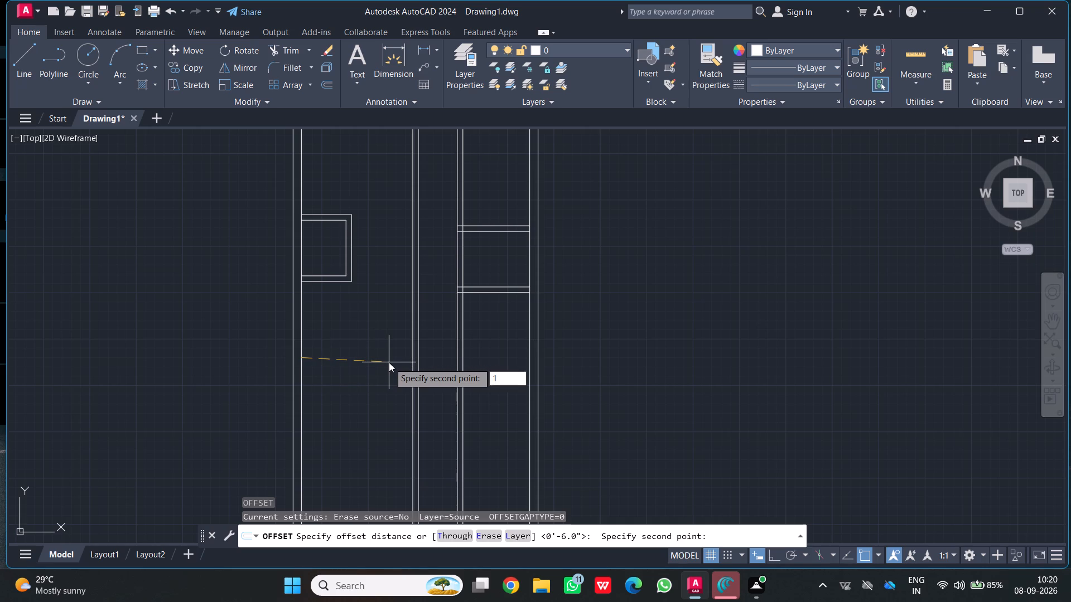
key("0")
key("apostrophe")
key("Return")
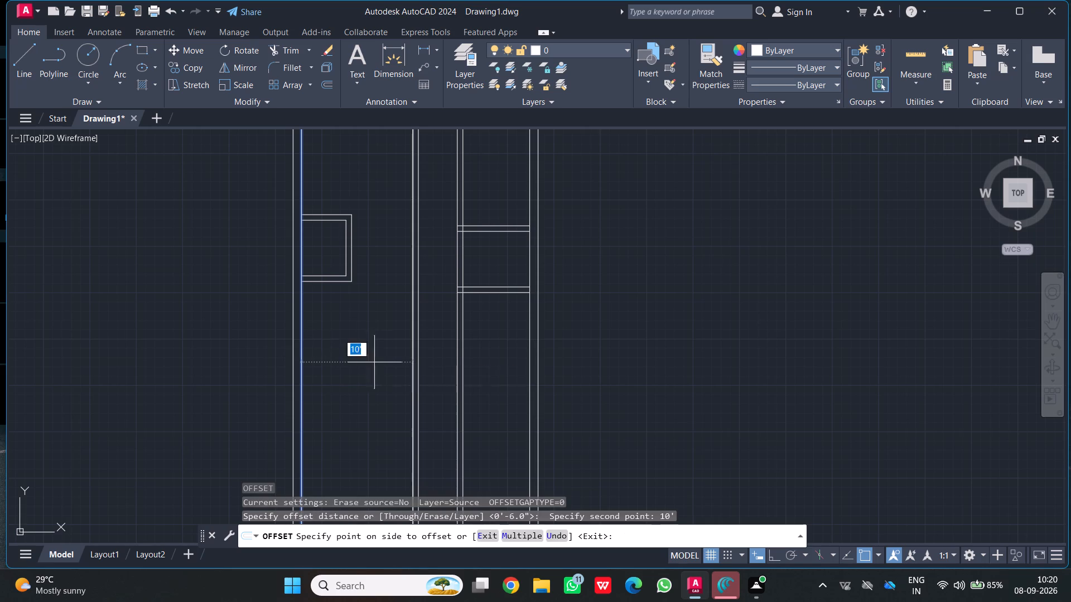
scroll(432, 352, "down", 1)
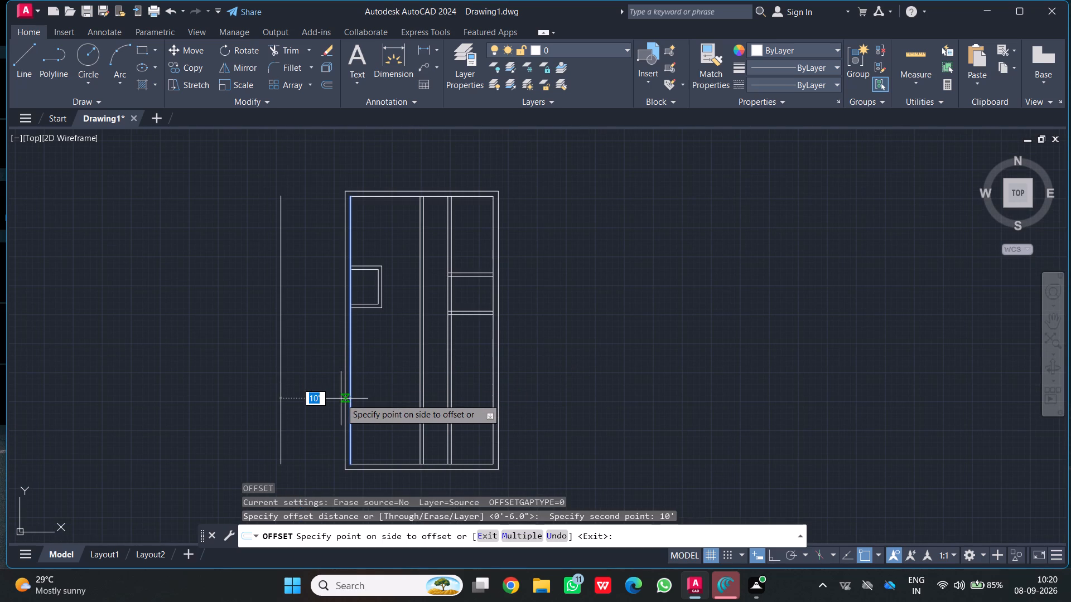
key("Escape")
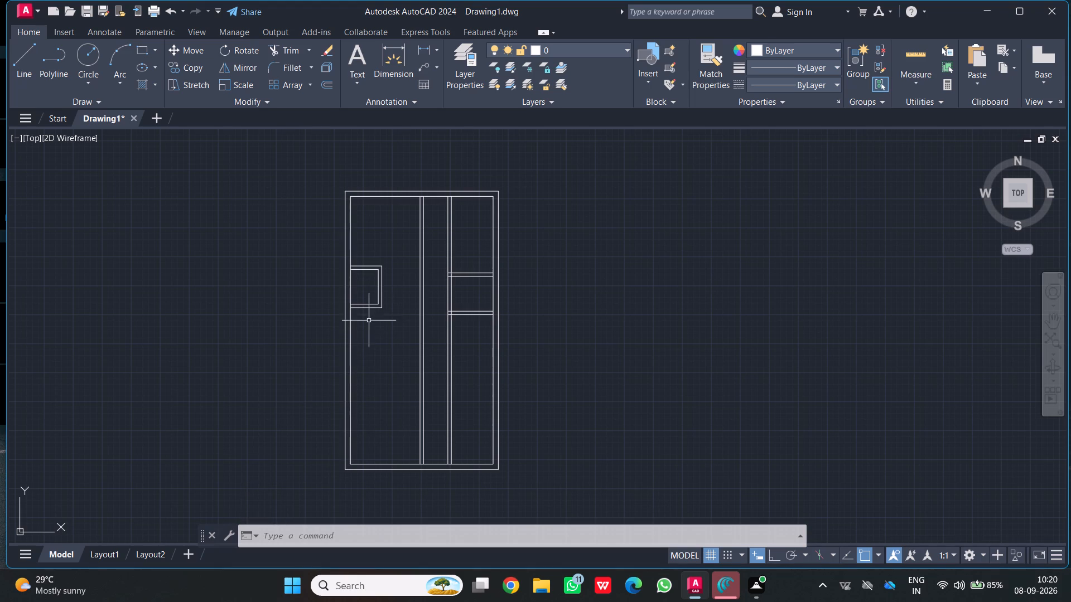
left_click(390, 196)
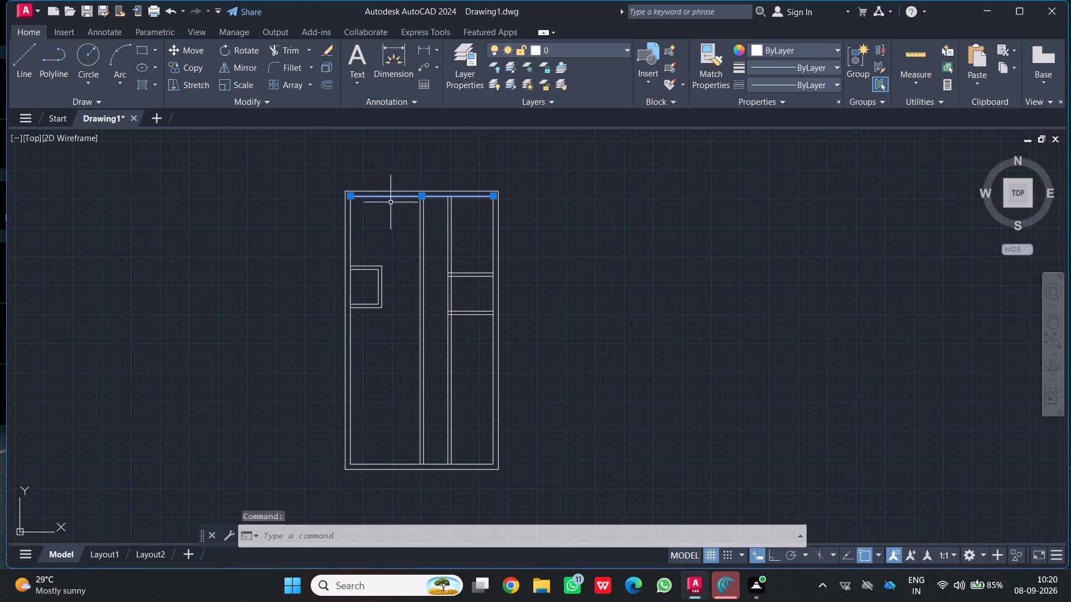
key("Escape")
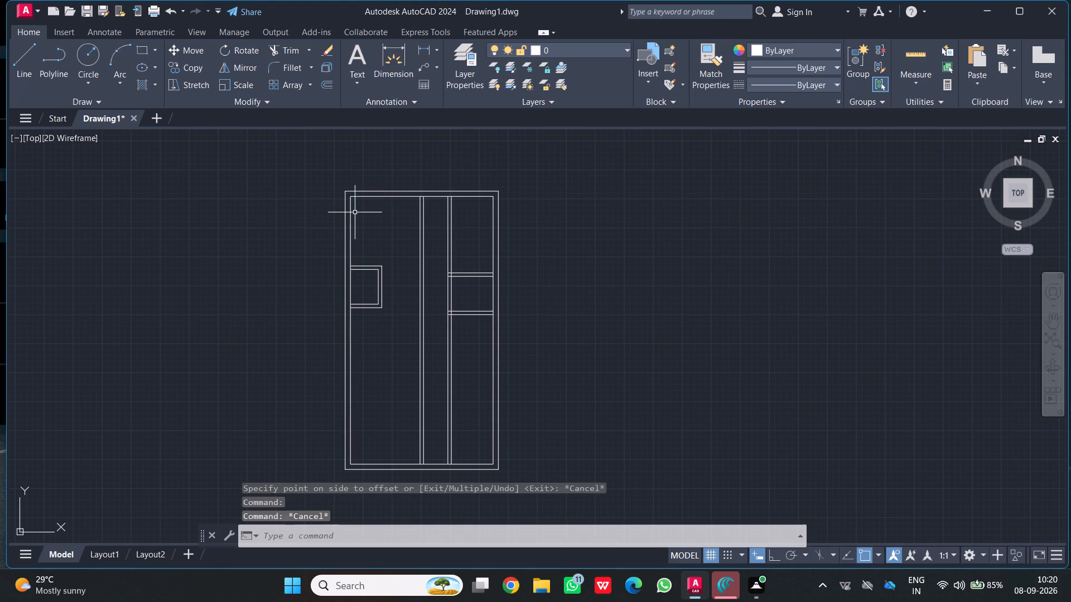
Offset the outer bottom line of the small 4'x5' left room 11'8" downward.
scroll(338, 400, "up", 2)
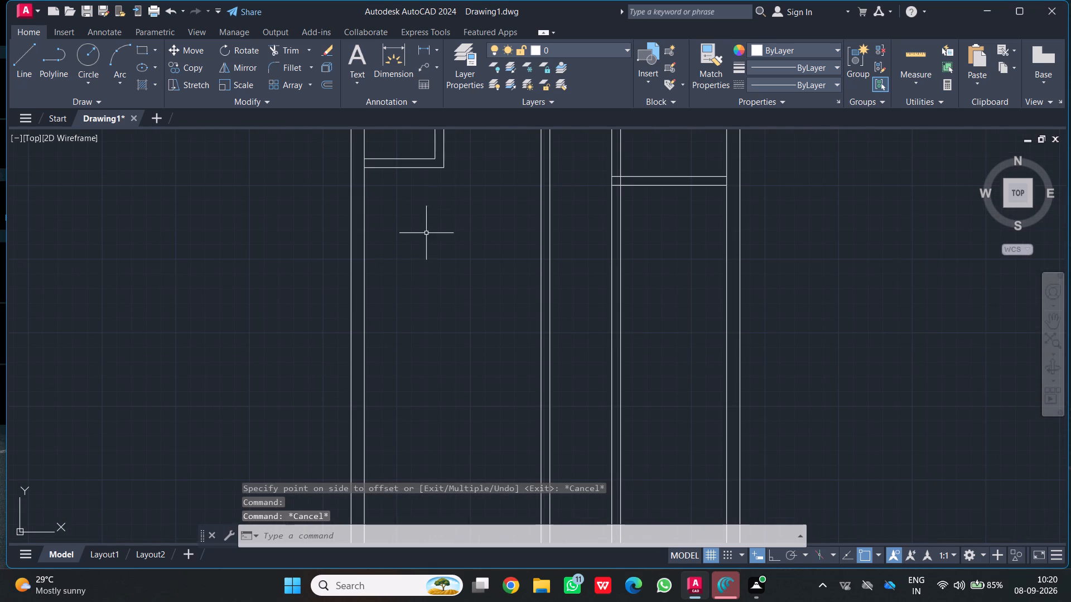
left_click(412, 166)
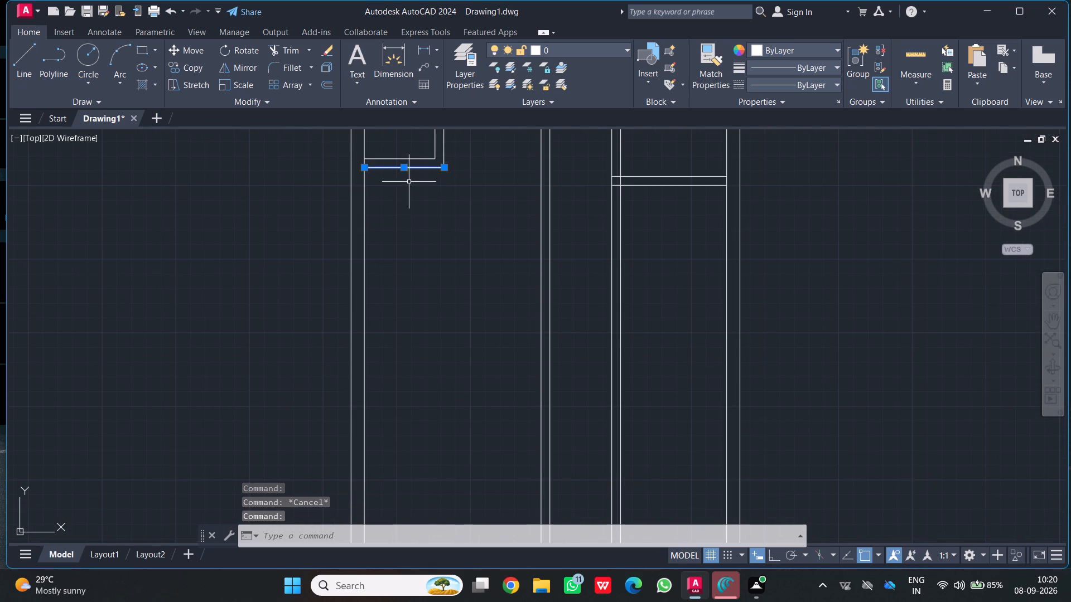
key("o")
key("Return")
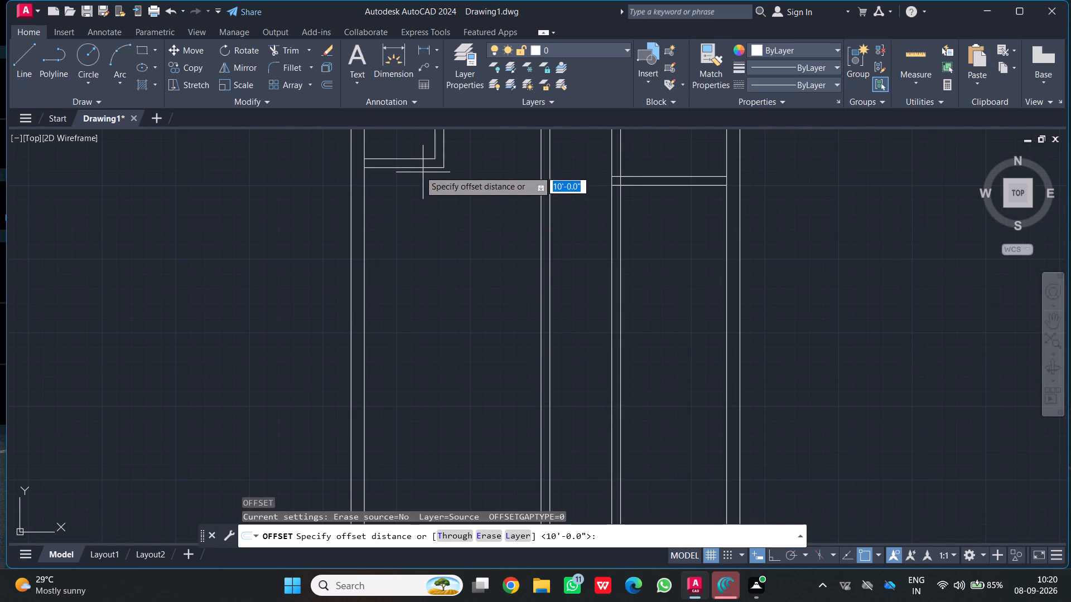
left_click(413, 169)
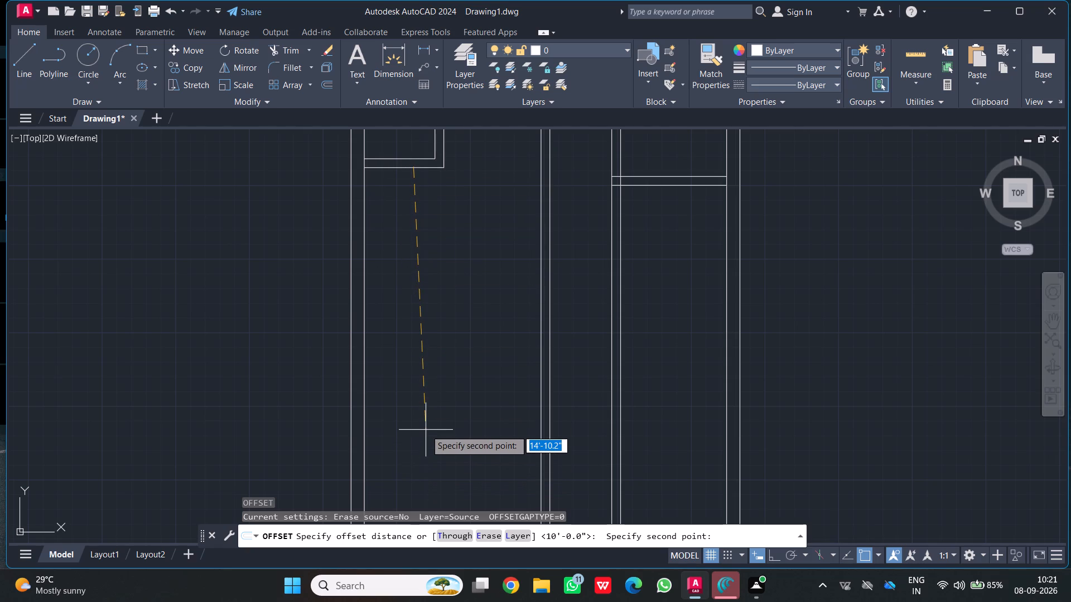
type("11")
type("'8")
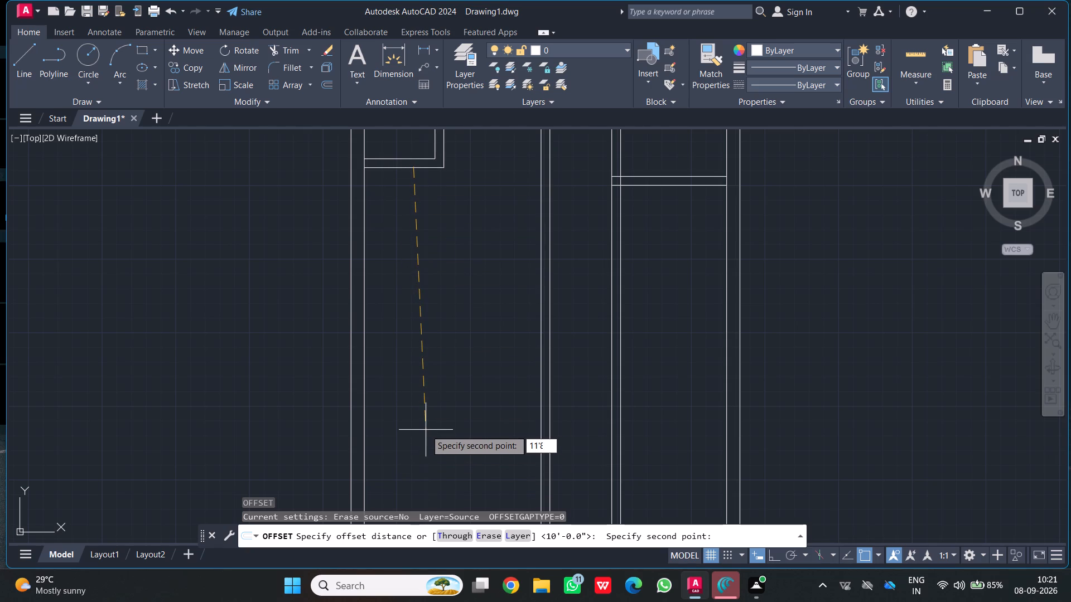
key("shift+quotedbl")
key("Return")
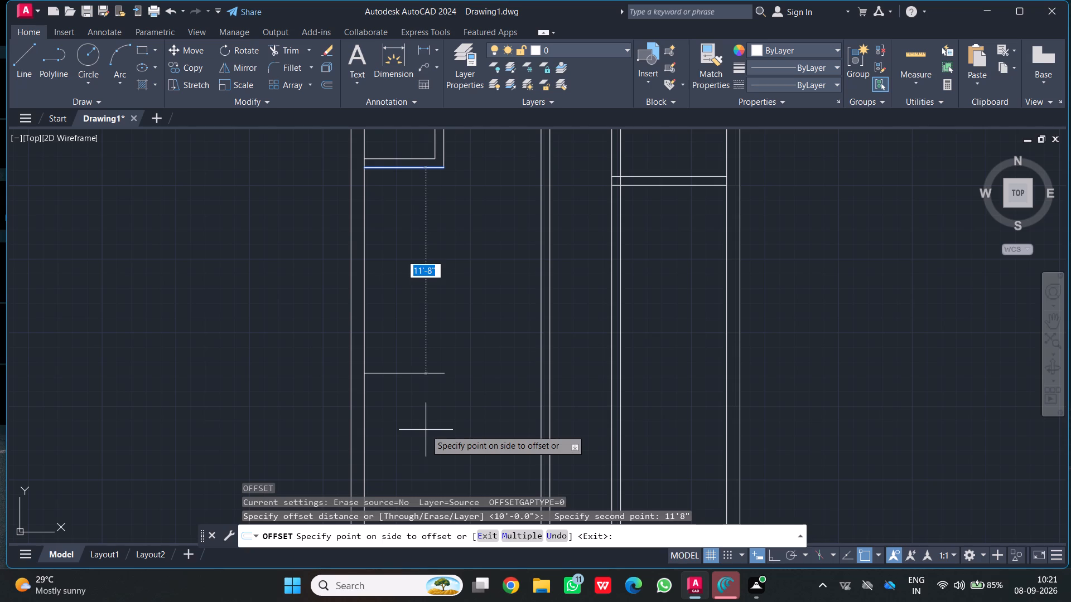
left_click(454, 415)
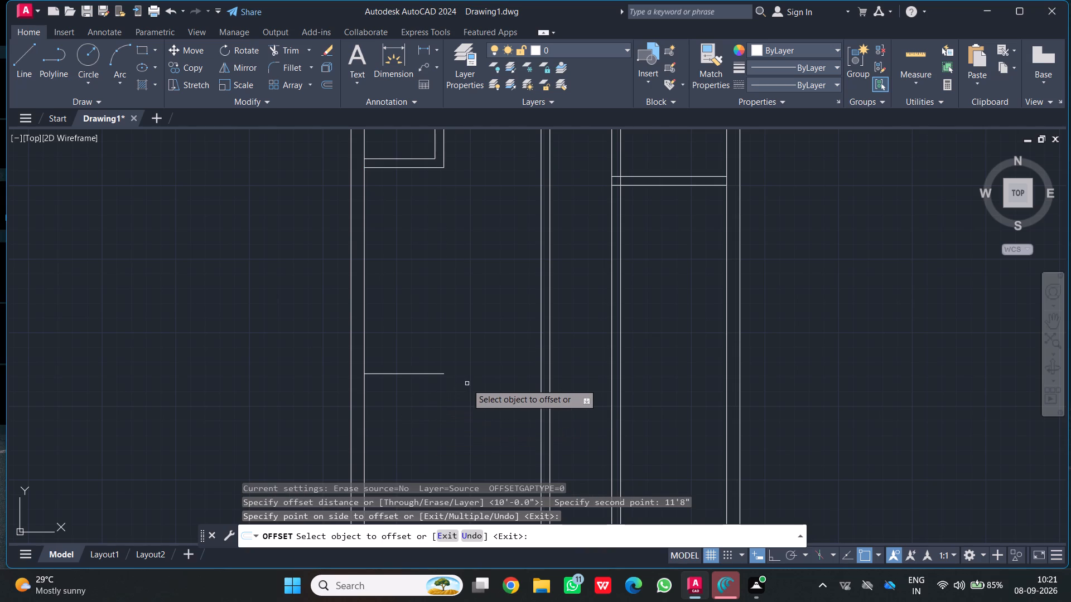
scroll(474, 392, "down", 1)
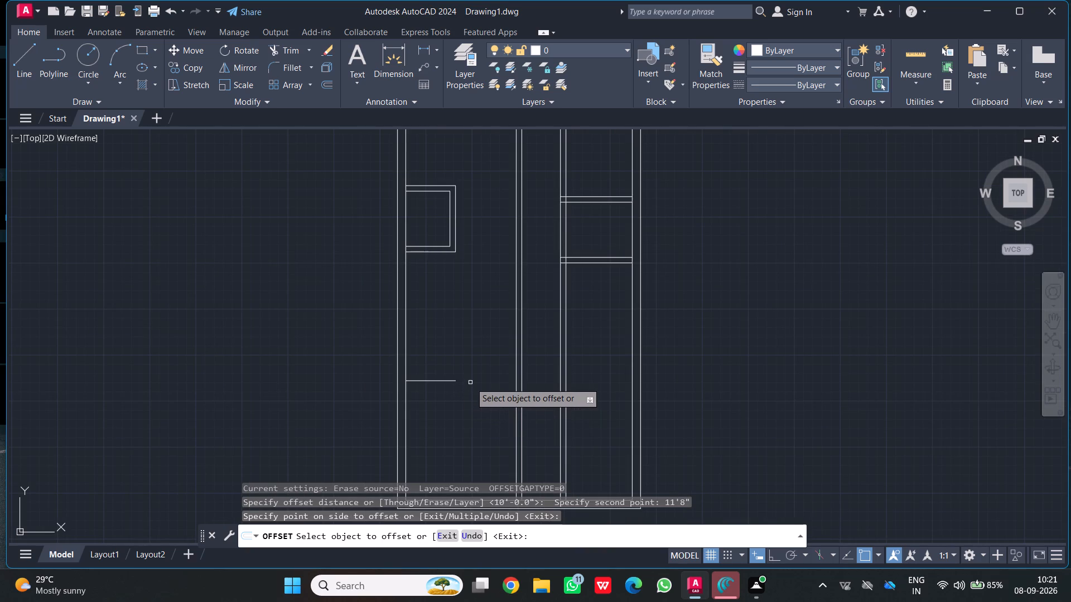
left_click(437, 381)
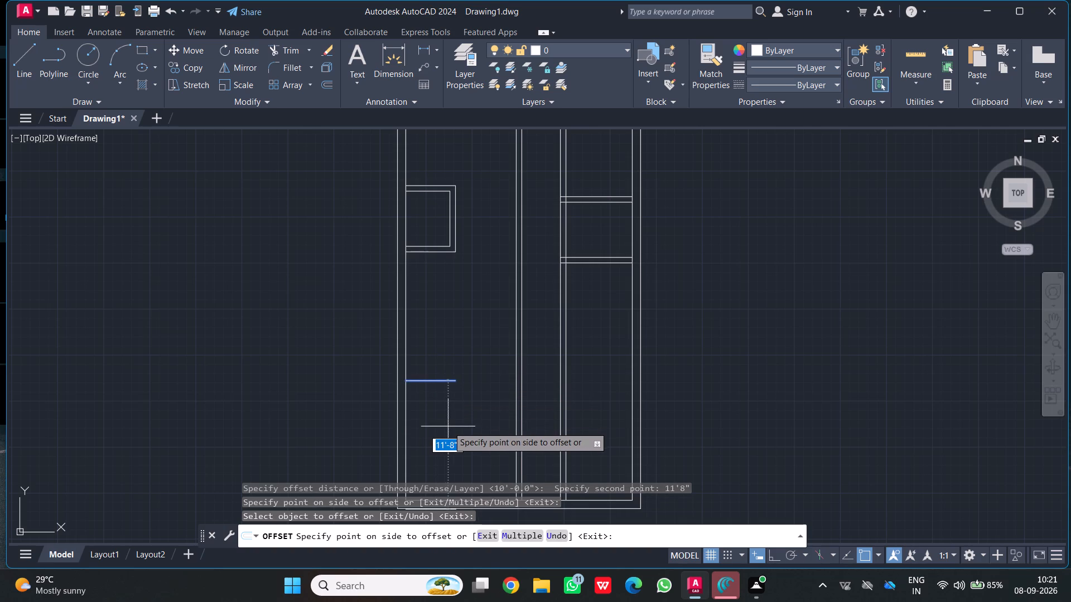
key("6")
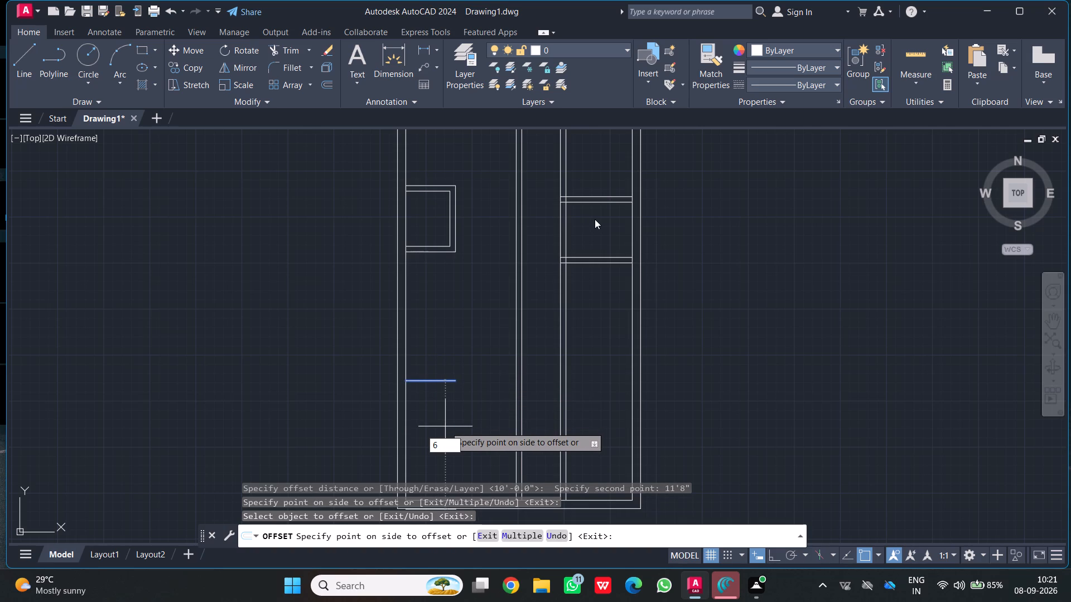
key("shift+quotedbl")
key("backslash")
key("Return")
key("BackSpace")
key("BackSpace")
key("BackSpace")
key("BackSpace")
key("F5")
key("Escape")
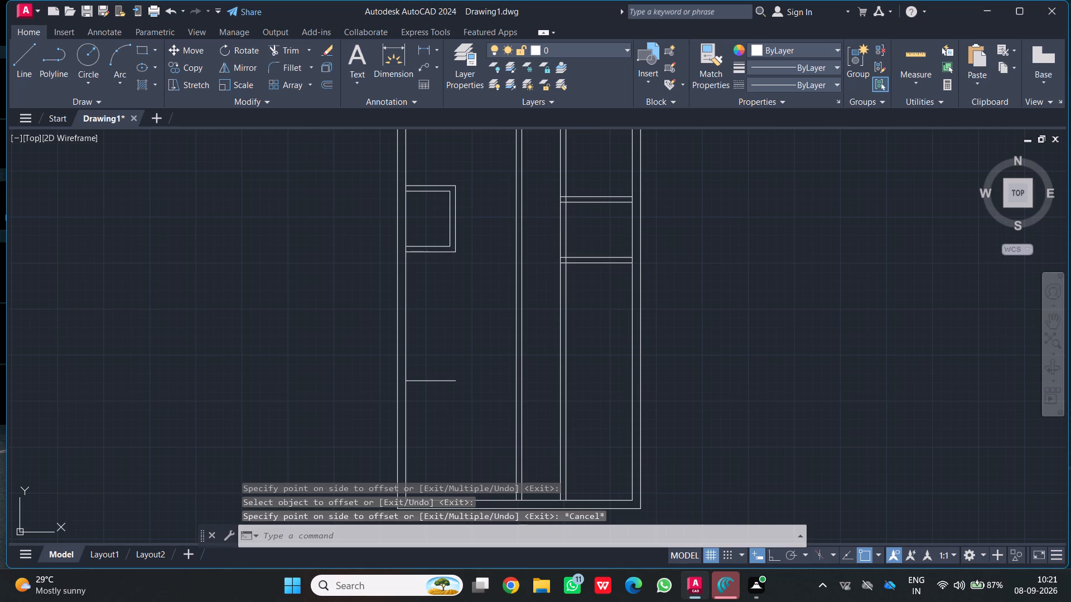
Offset the new short horizontal line below the small left room 6" downward to form the wall's second face.
left_click(443, 380)
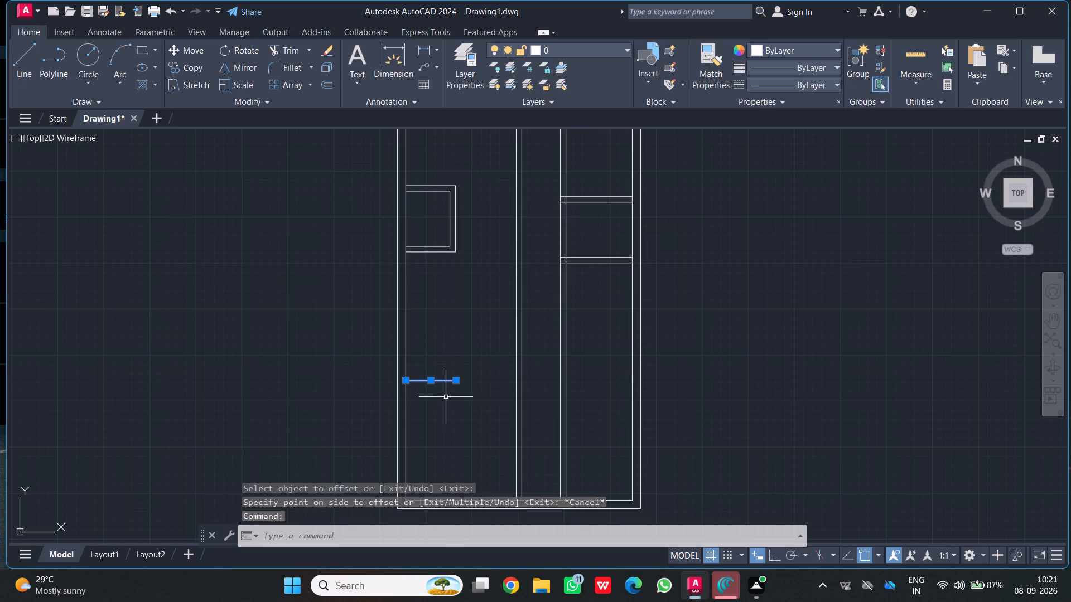
key("o")
key("Return")
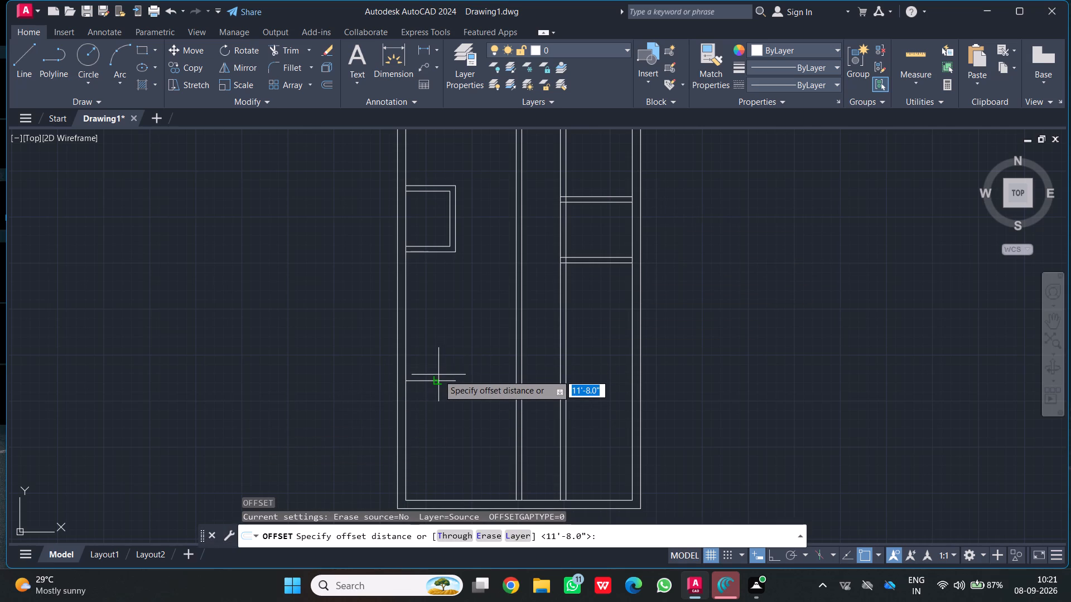
left_click(440, 381)
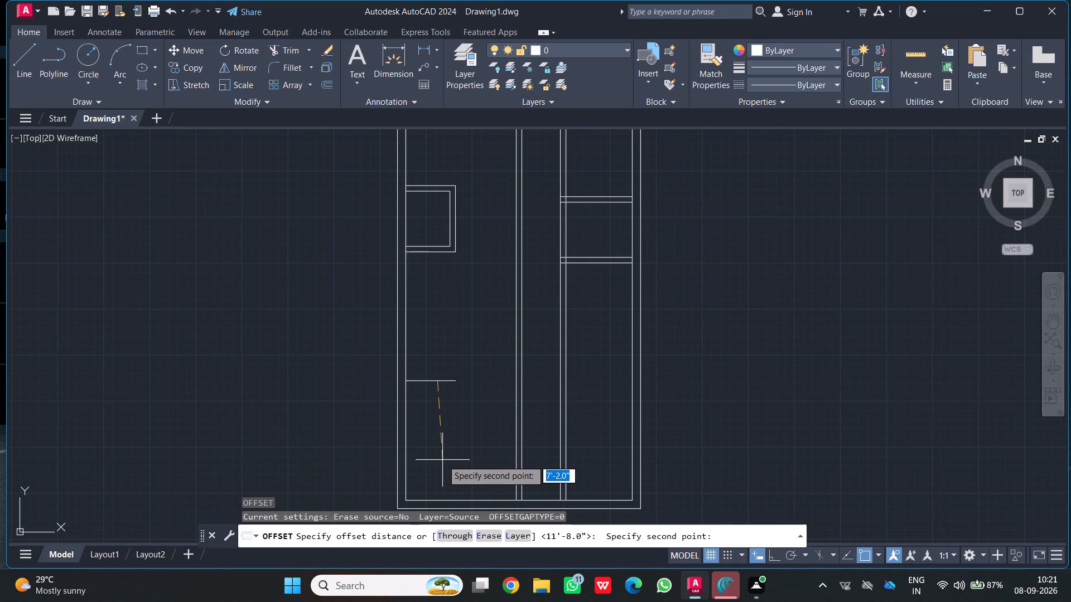
key("6")
key("shift+quotedbl")
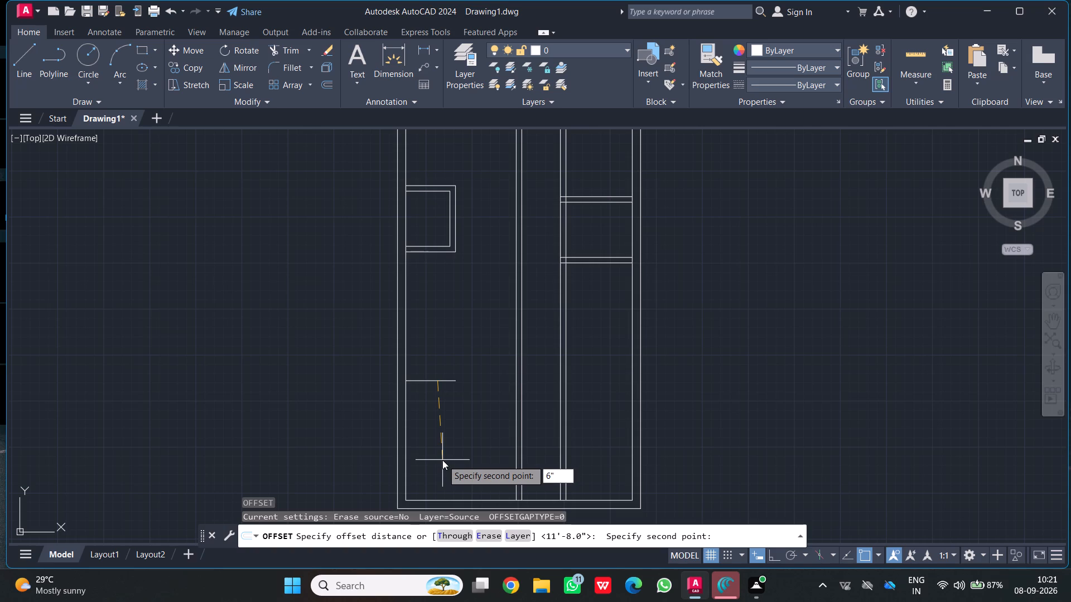
key("Return")
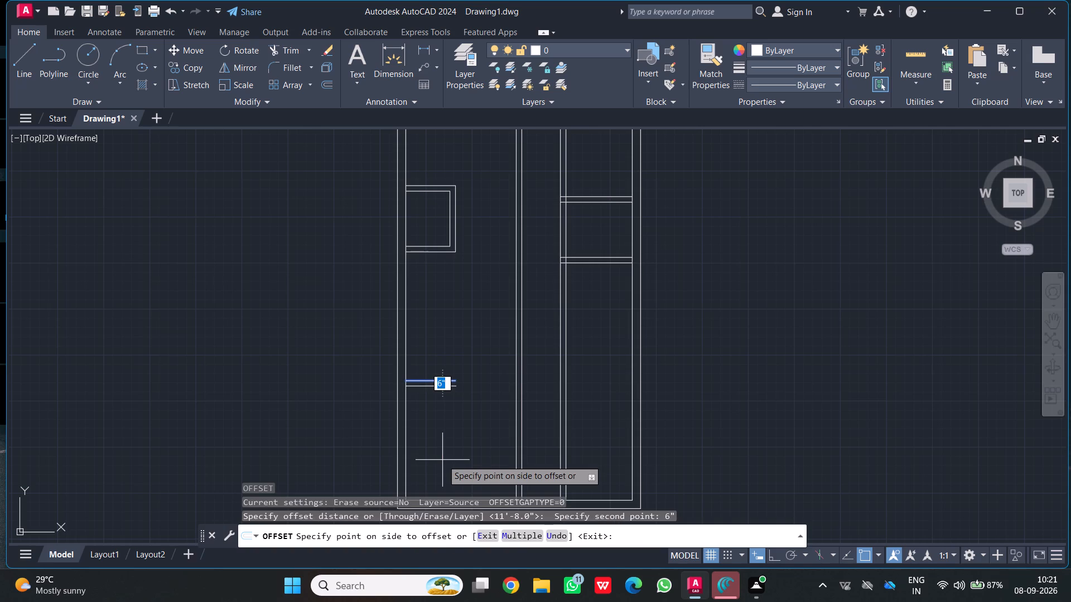
left_click(438, 436)
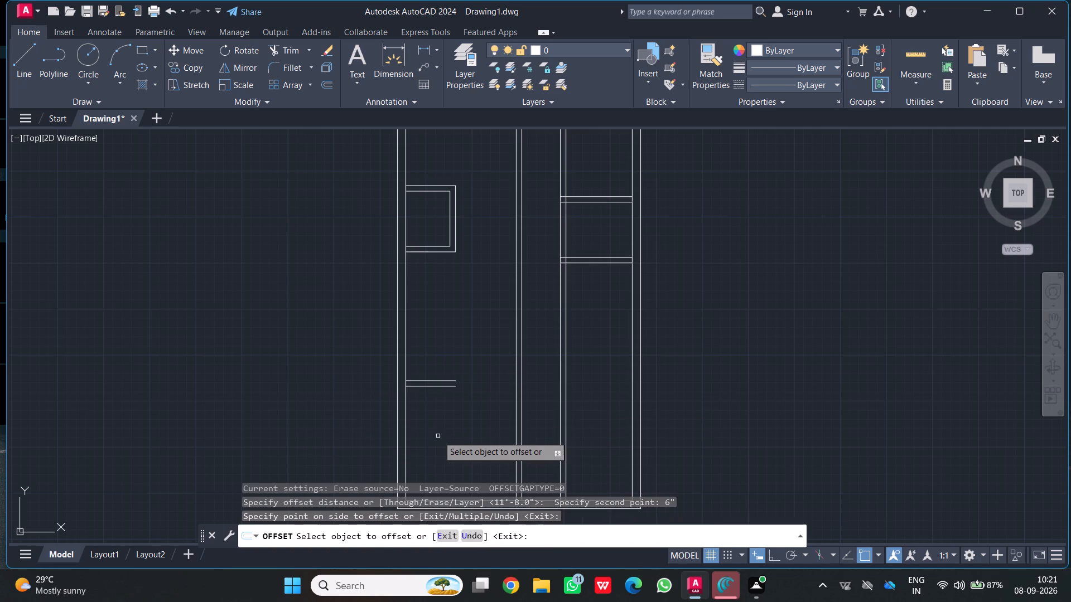
key("Escape")
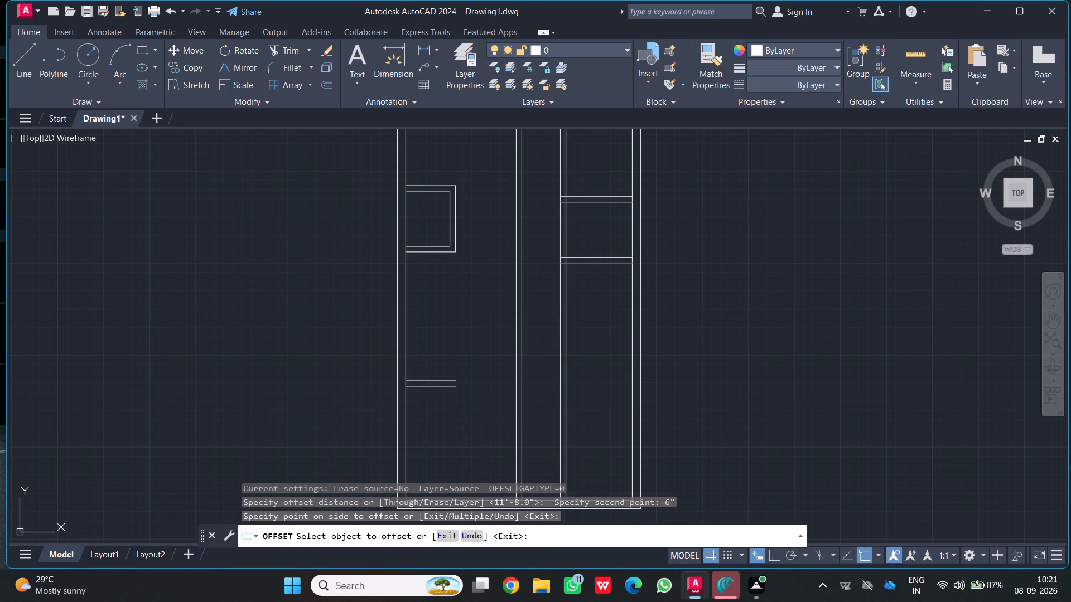
Extend both short horizontal wall lines below the small left room to the central vertical partition's left face.
type("EX")
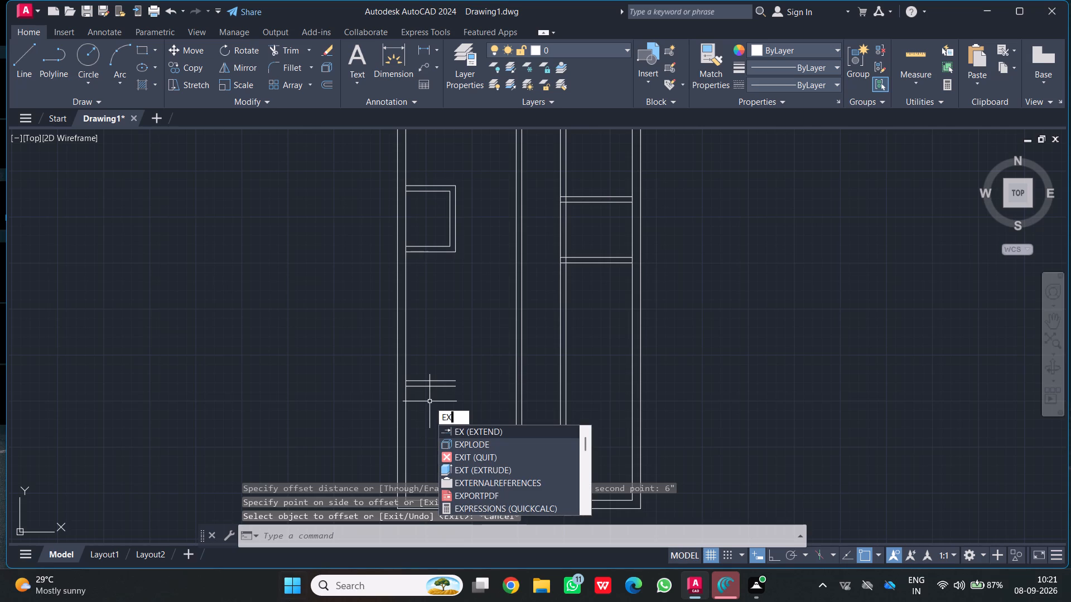
left_click(544, 433)
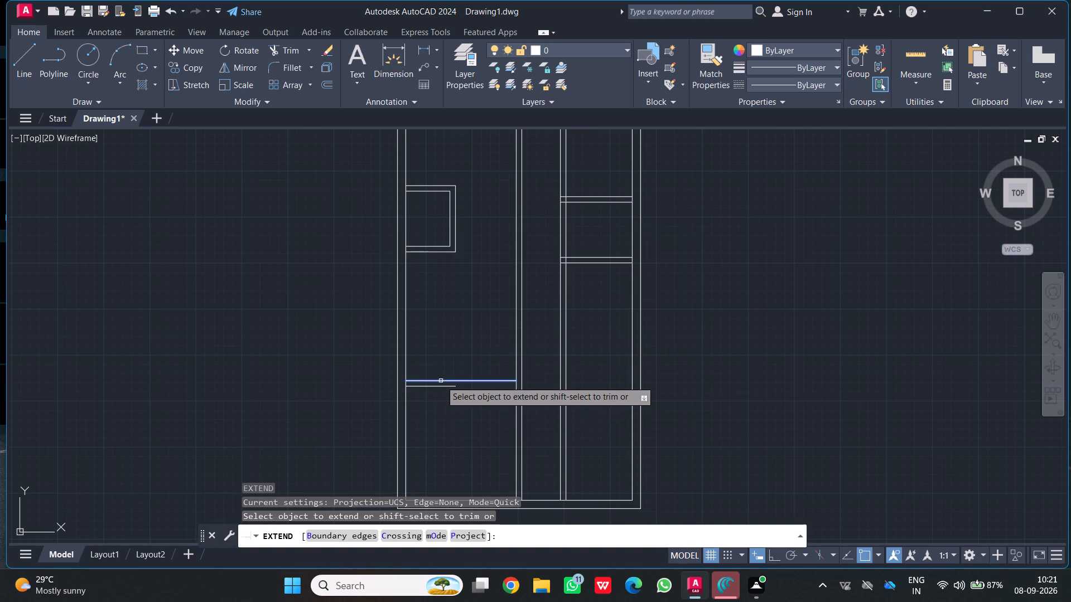
left_click(441, 382)
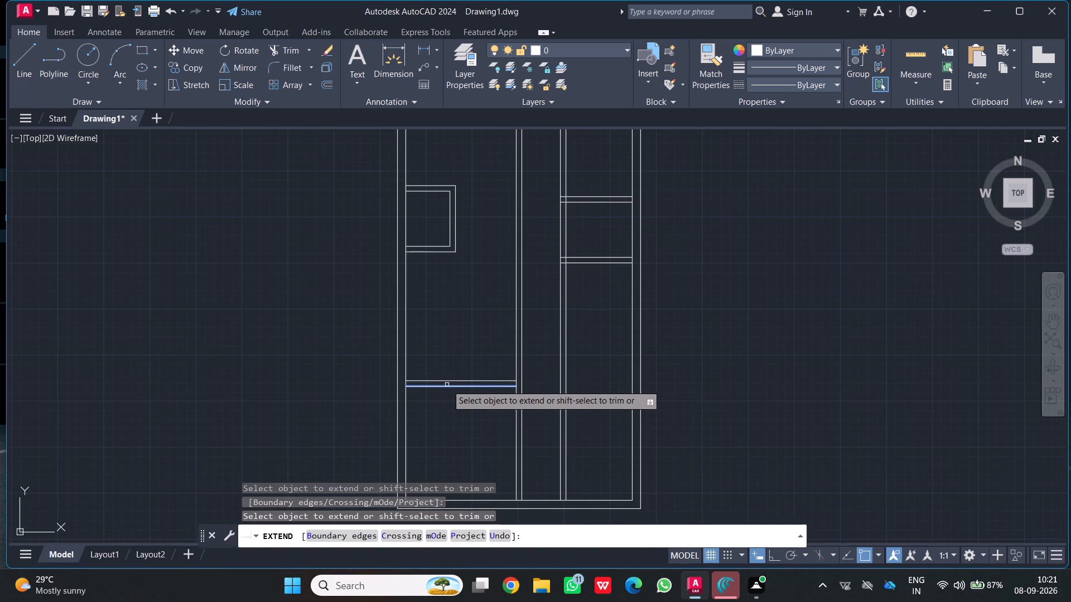
left_click(447, 385)
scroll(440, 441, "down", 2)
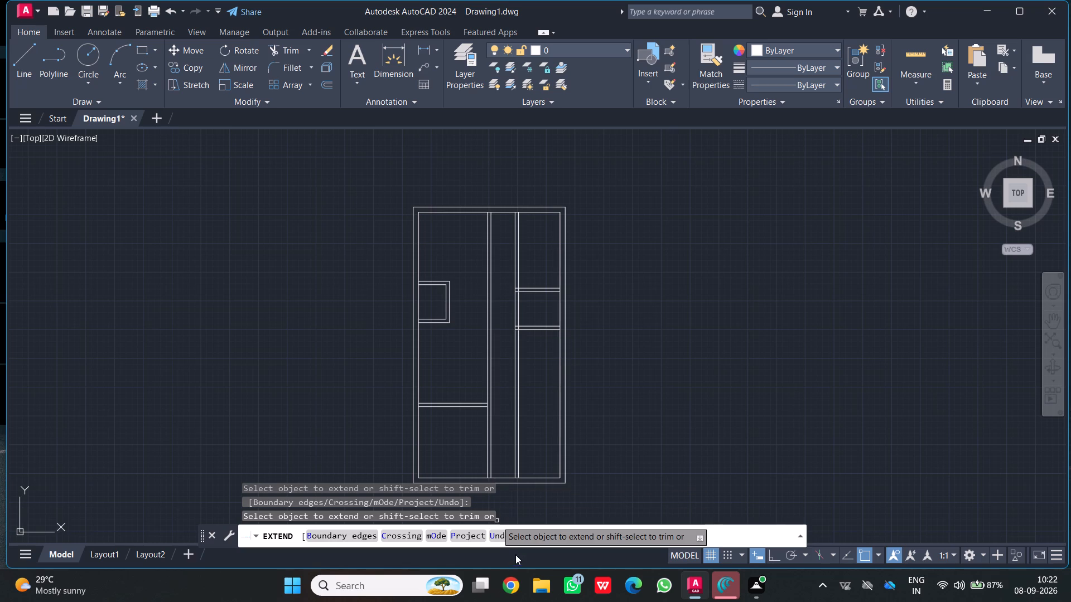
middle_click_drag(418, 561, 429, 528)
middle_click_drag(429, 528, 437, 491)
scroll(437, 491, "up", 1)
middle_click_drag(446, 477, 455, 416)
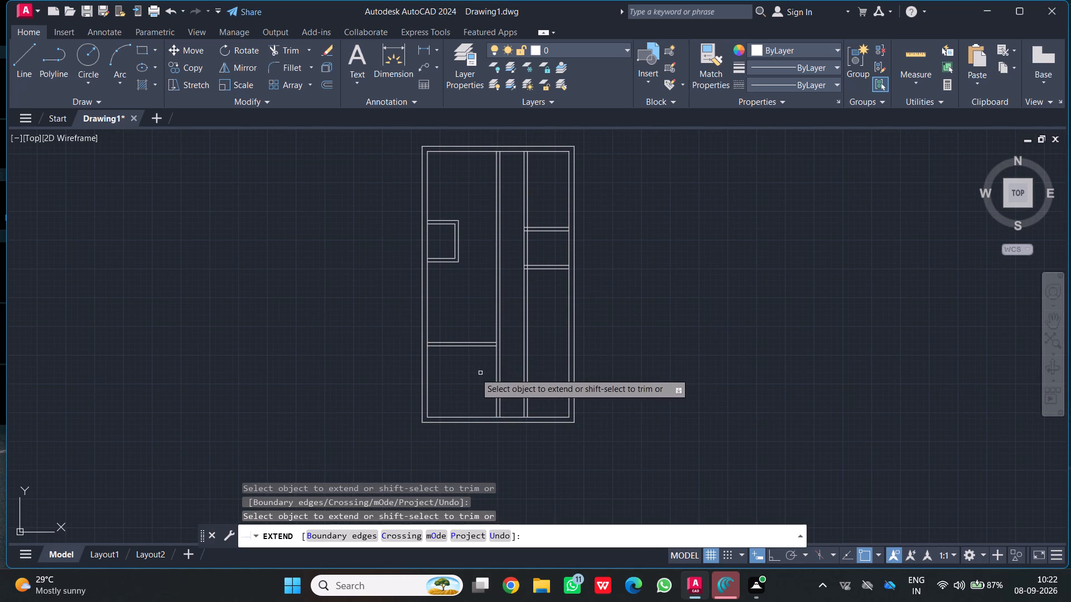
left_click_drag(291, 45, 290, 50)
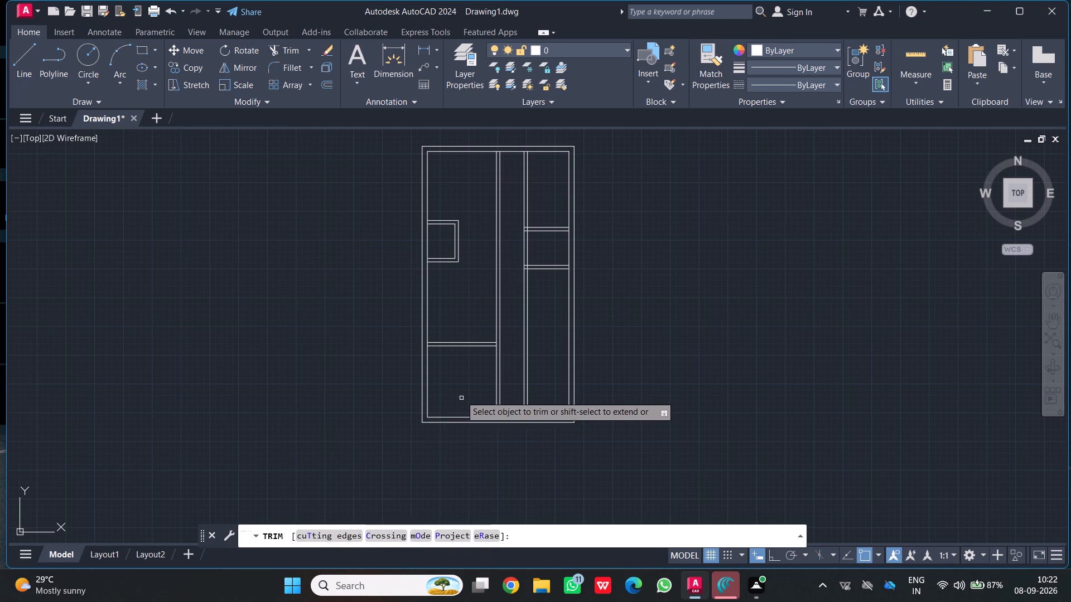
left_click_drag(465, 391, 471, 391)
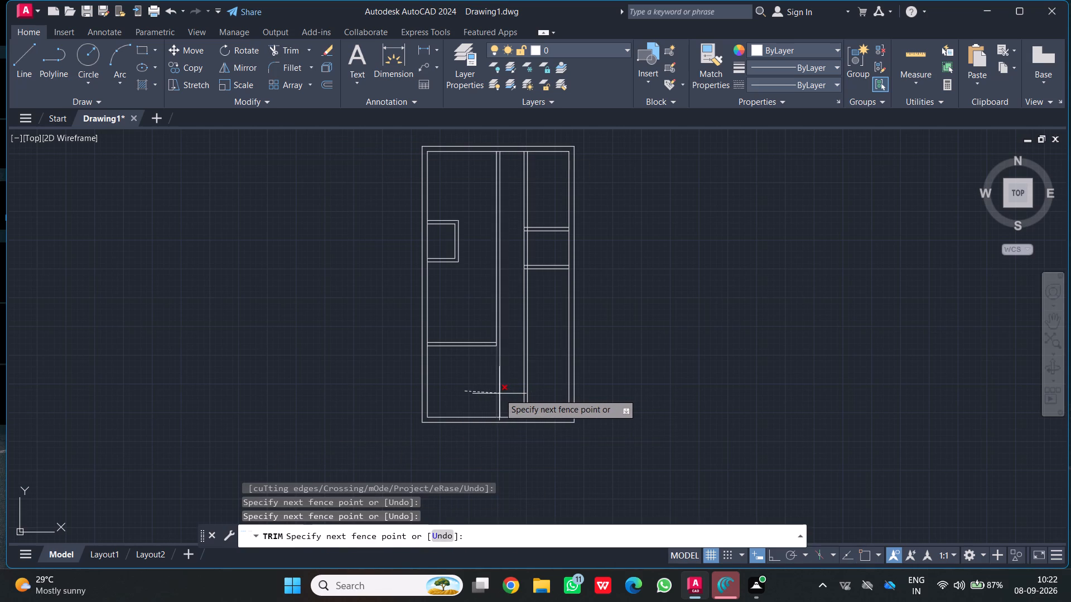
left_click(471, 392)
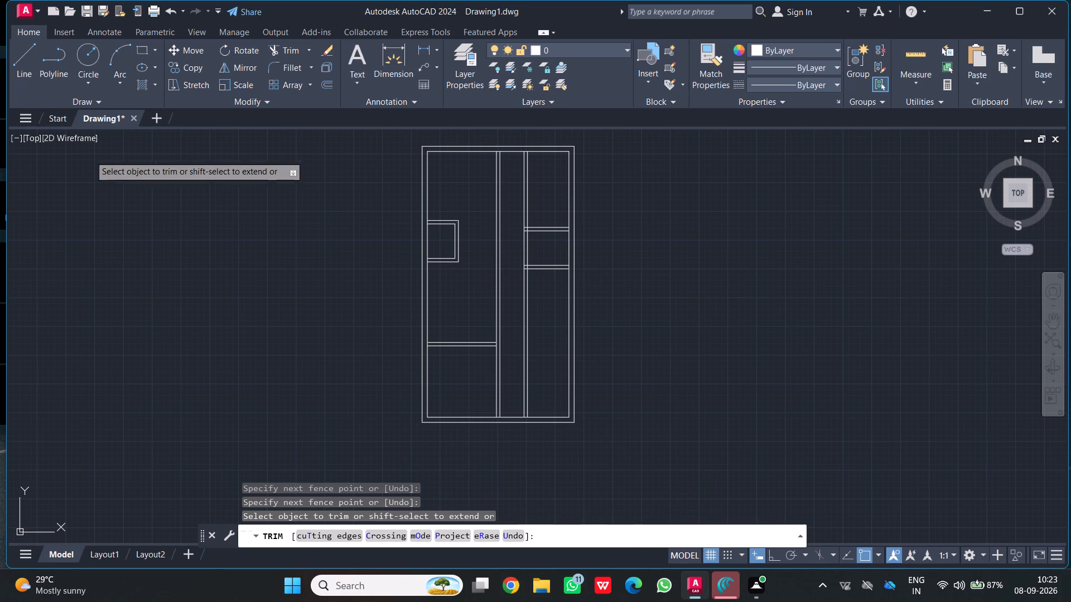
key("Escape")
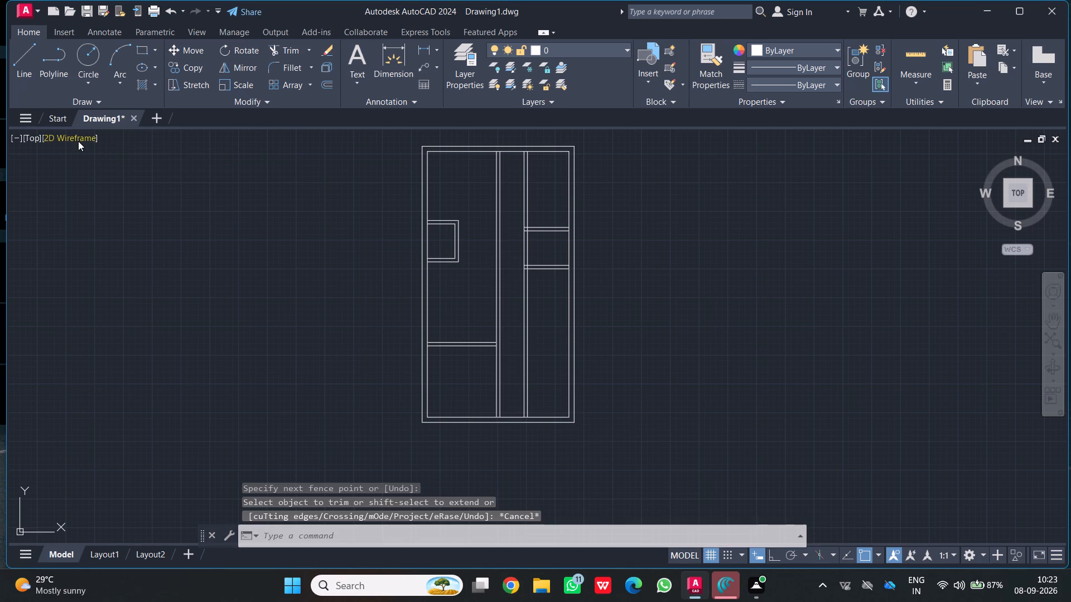
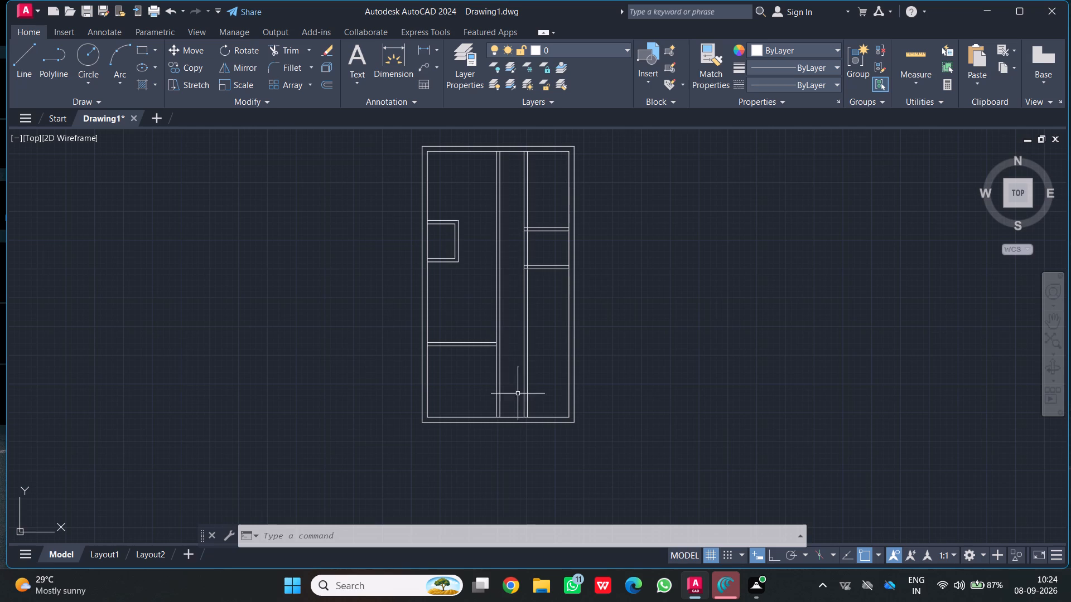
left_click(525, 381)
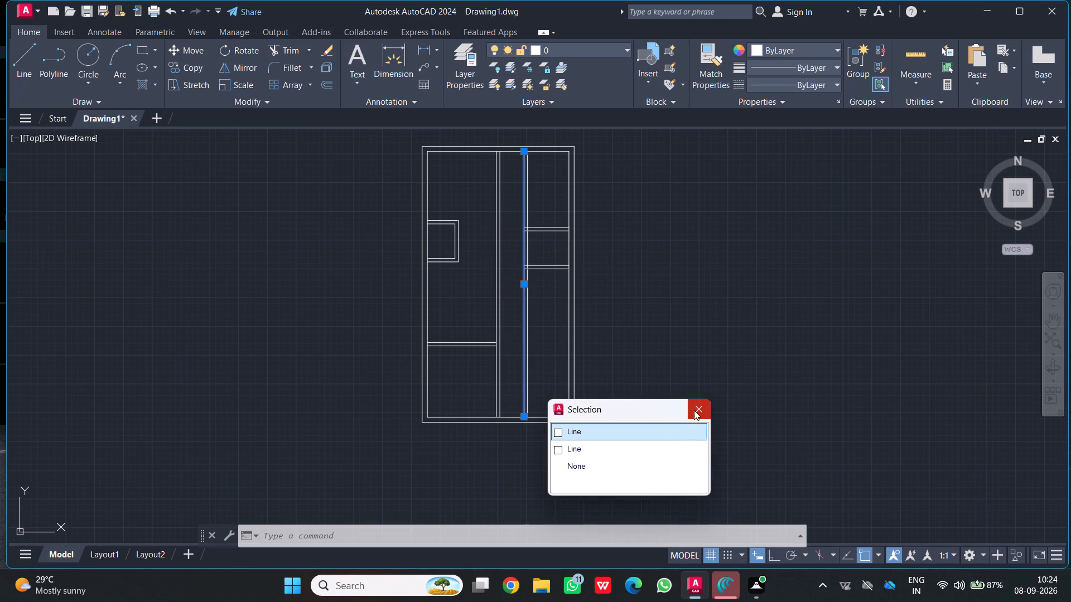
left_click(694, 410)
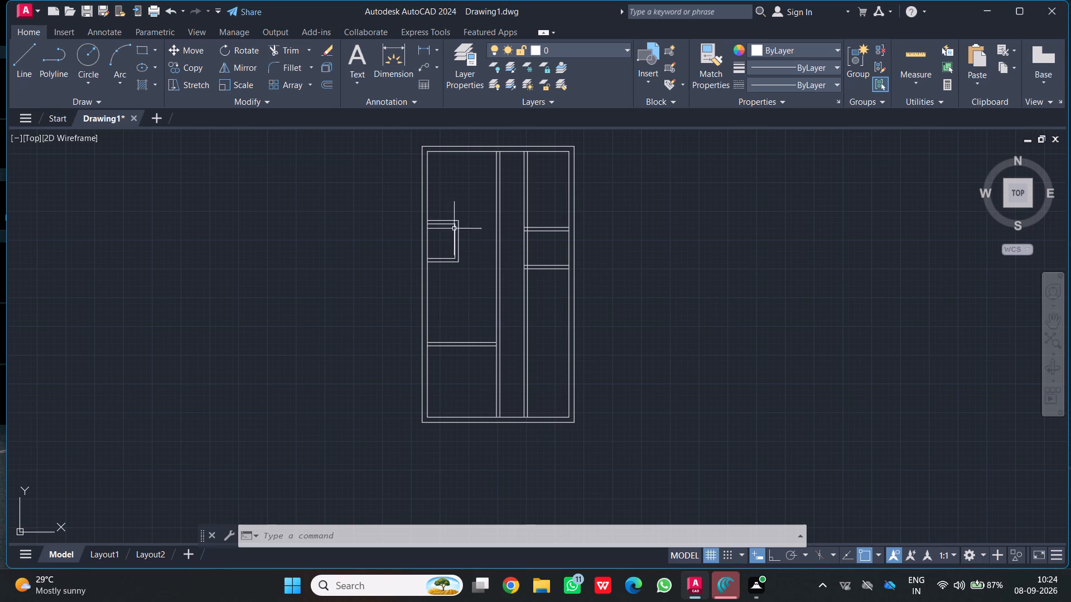
Offset the inner face of the bottom outer wall 4' upward.
key("o")
key("Return")
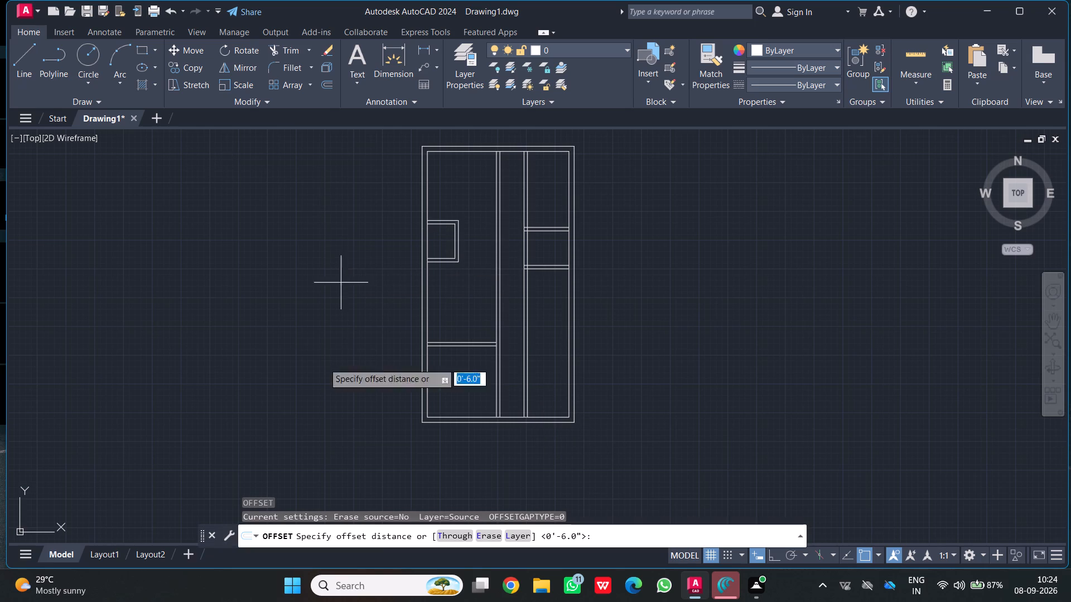
left_click(547, 417)
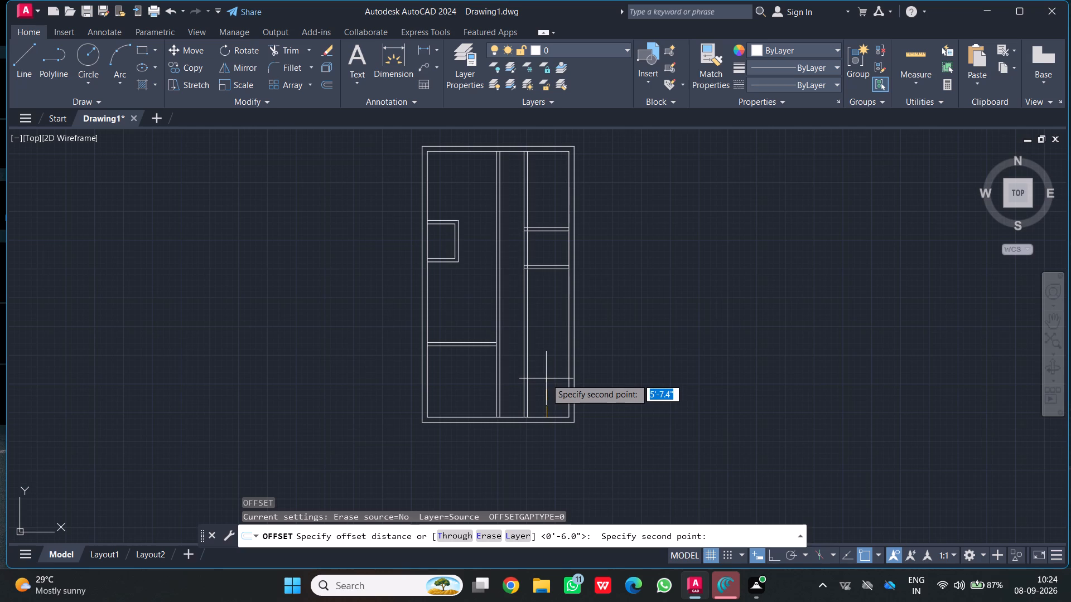
key("4")
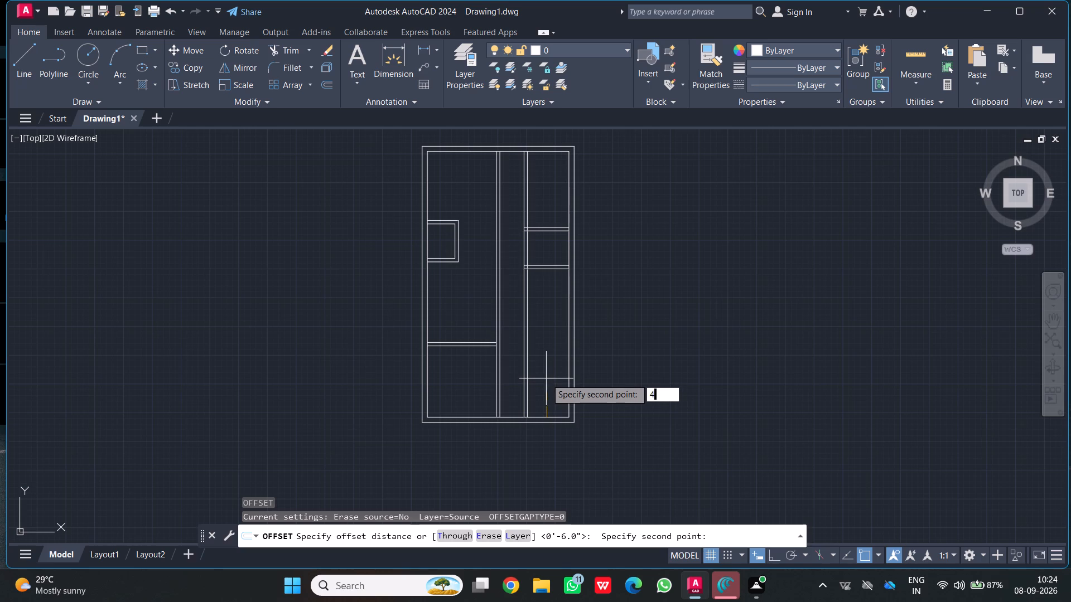
key("apostrophe")
key("Return")
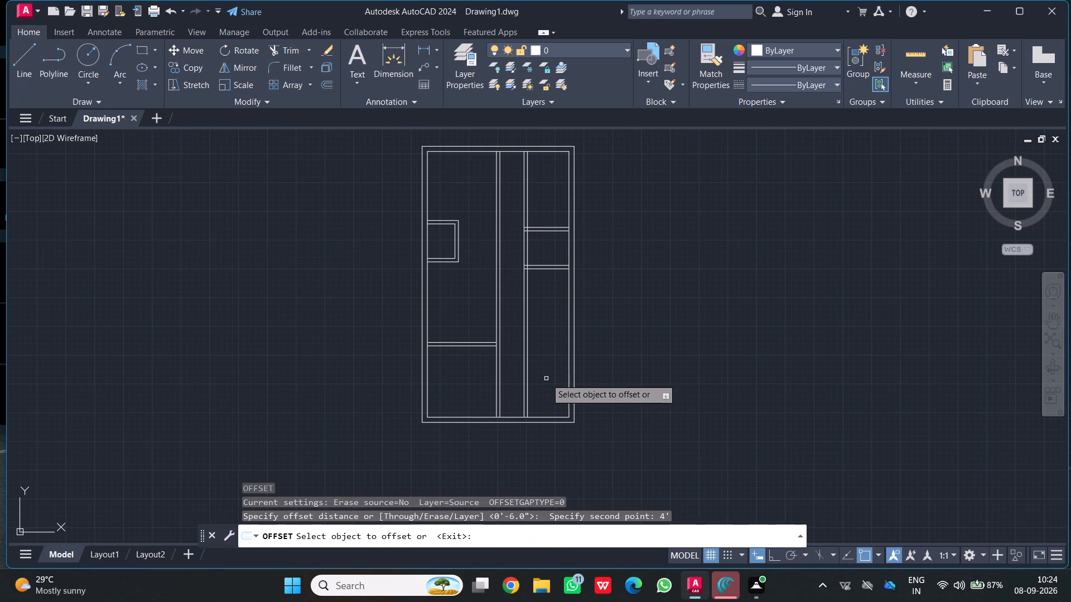
left_click(557, 416)
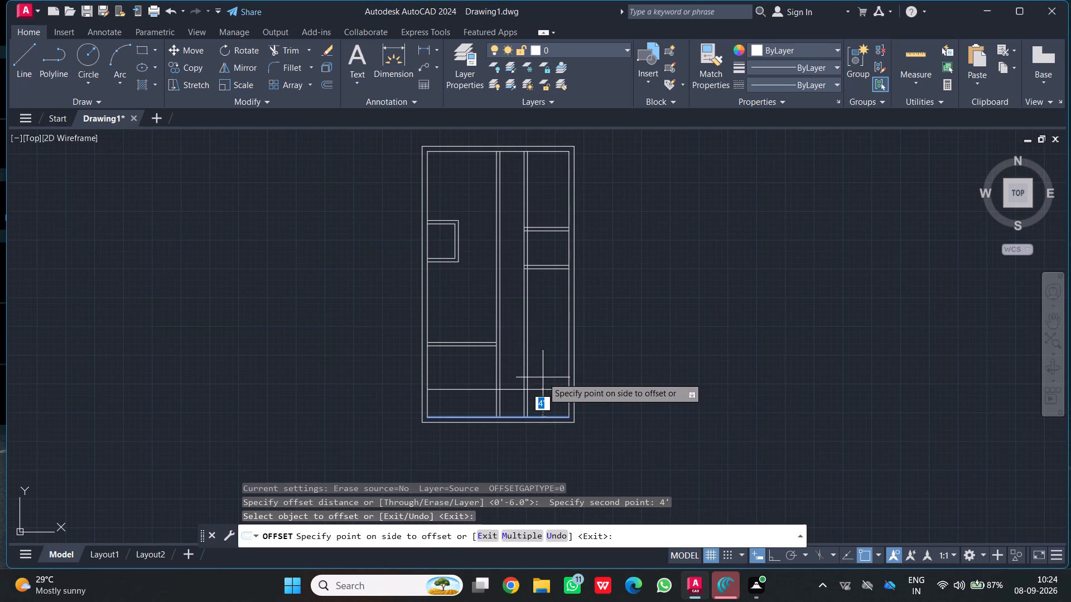
left_click(543, 377)
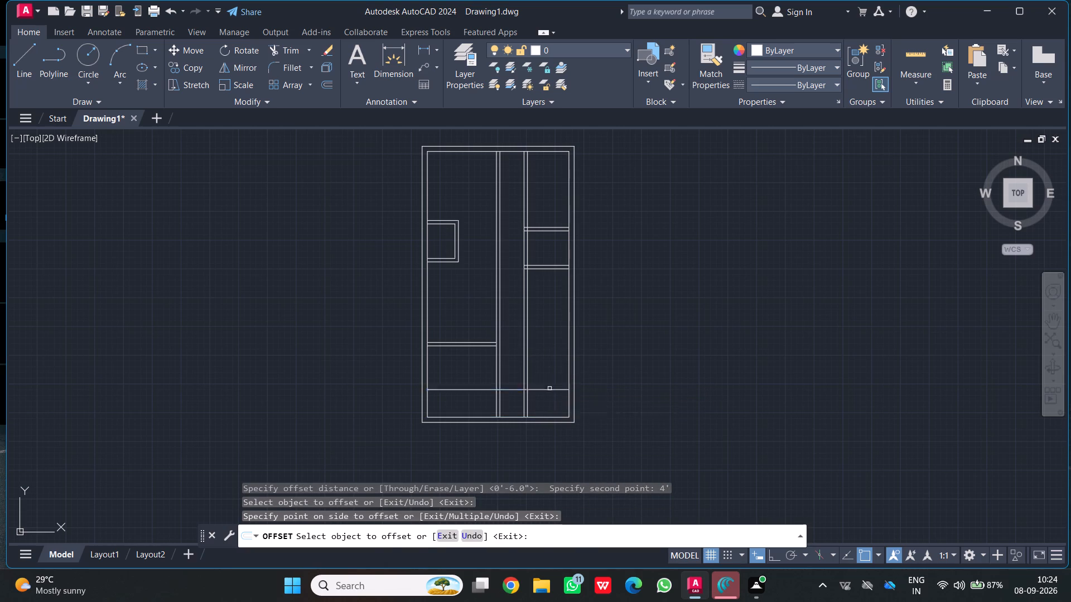
Offset the new horizontal line 6" upward to form the second face of the lower partition wall.
left_click(549, 389)
key("6")
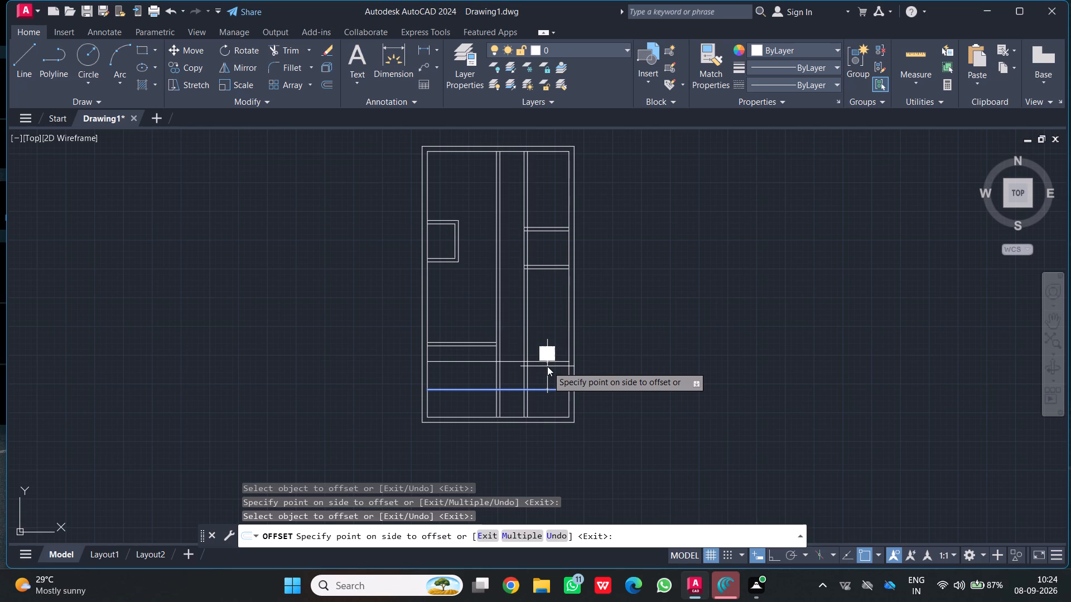
key("shift+quotedbl")
key("Return")
key("Return")
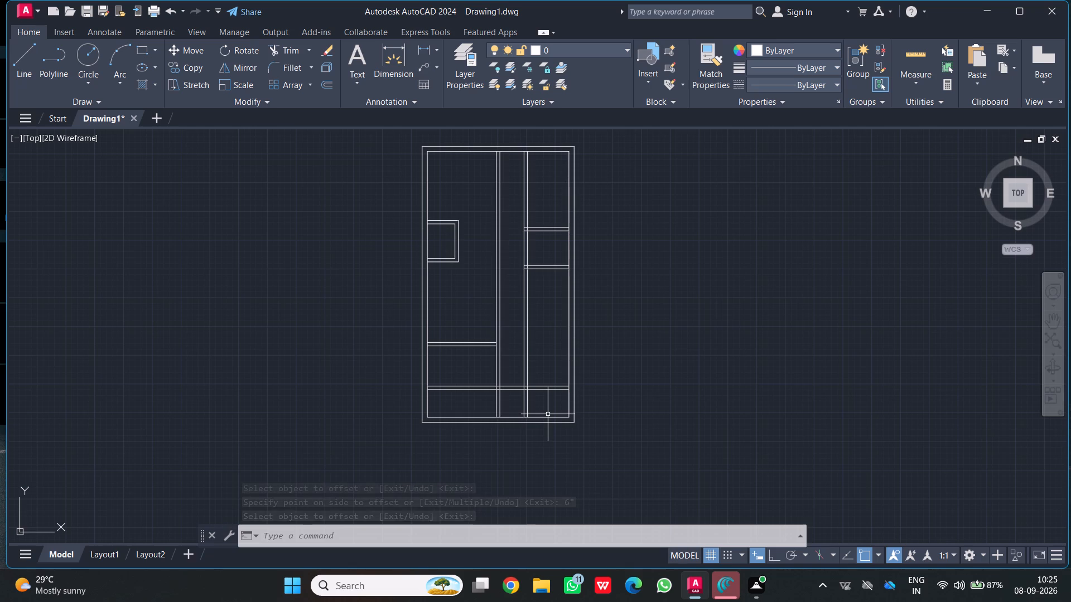
Offset the inner face of the right outer wall 10'1" toward the central vertical partition.
scroll(536, 420, "up", 1)
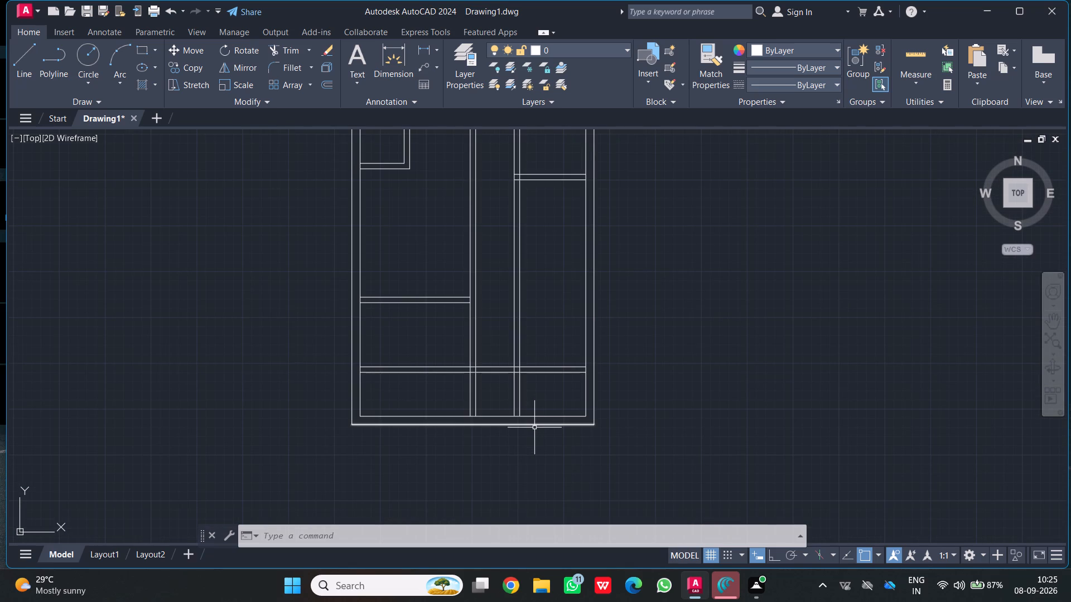
left_click(586, 396)
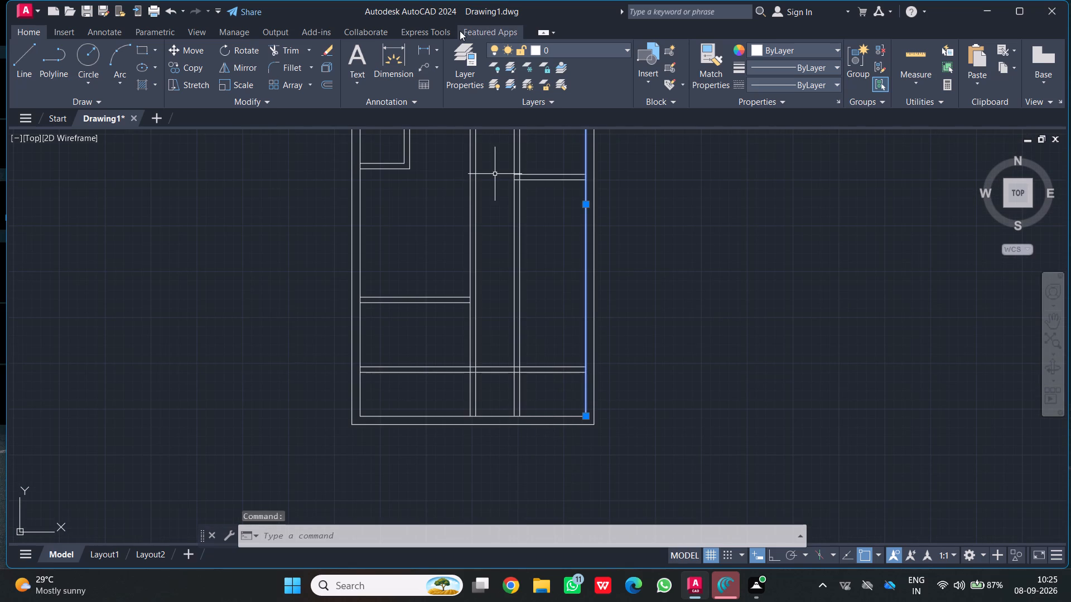
key("o")
key("Return")
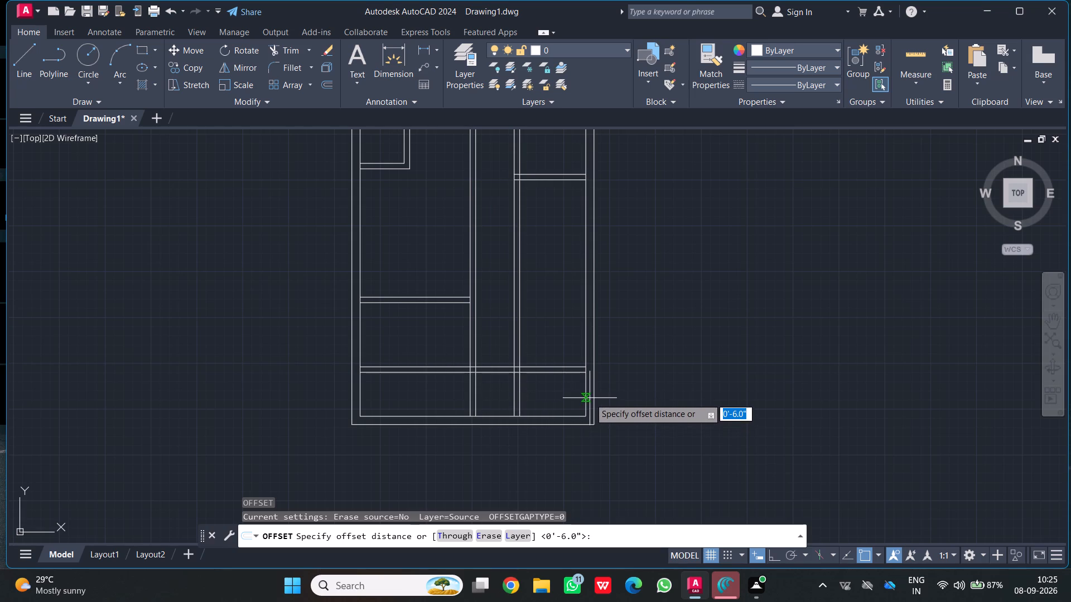
left_click_drag(586, 394, 572, 394)
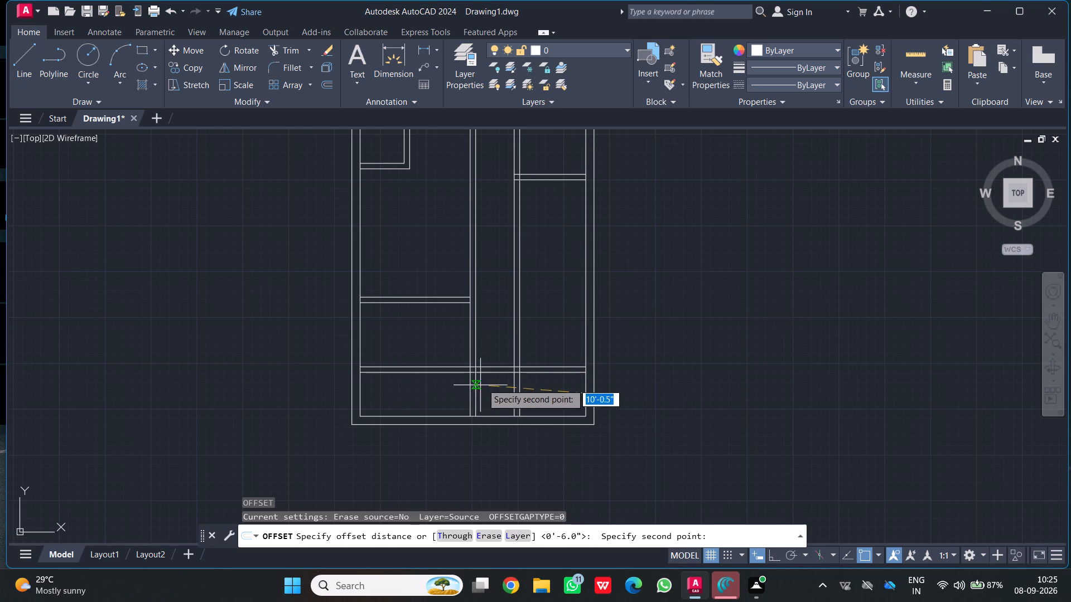
key("1")
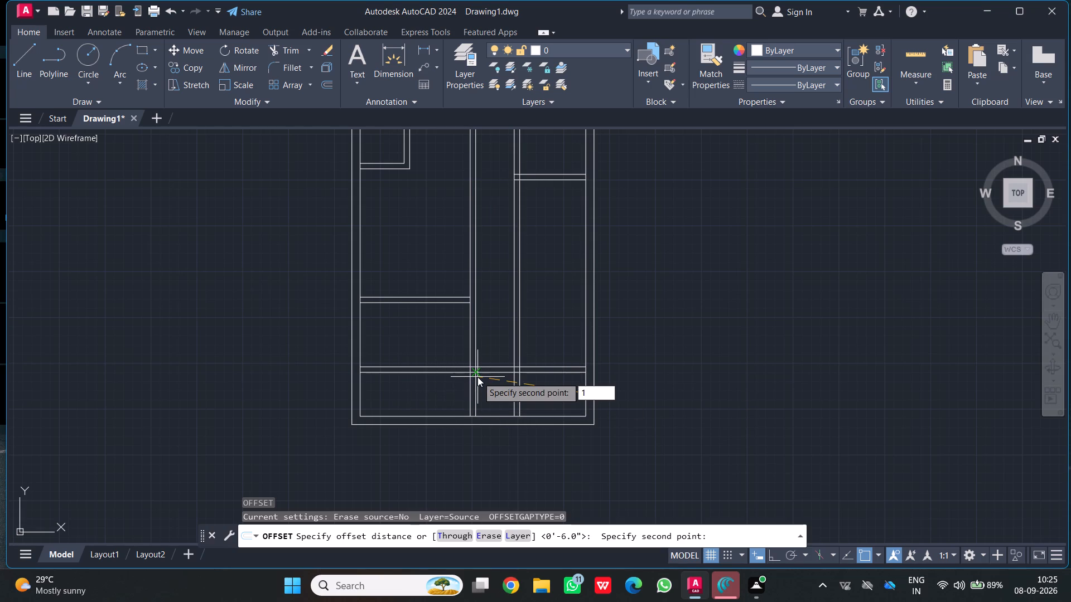
type("0'")
key("1")
key("shift+quotedbl")
key("Return")
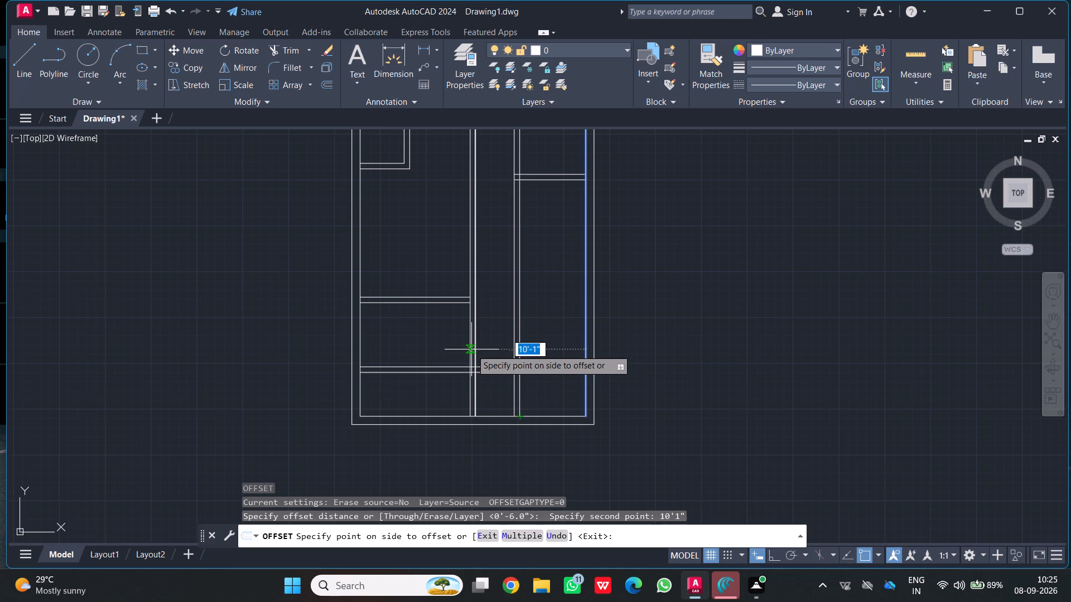
left_click(477, 356)
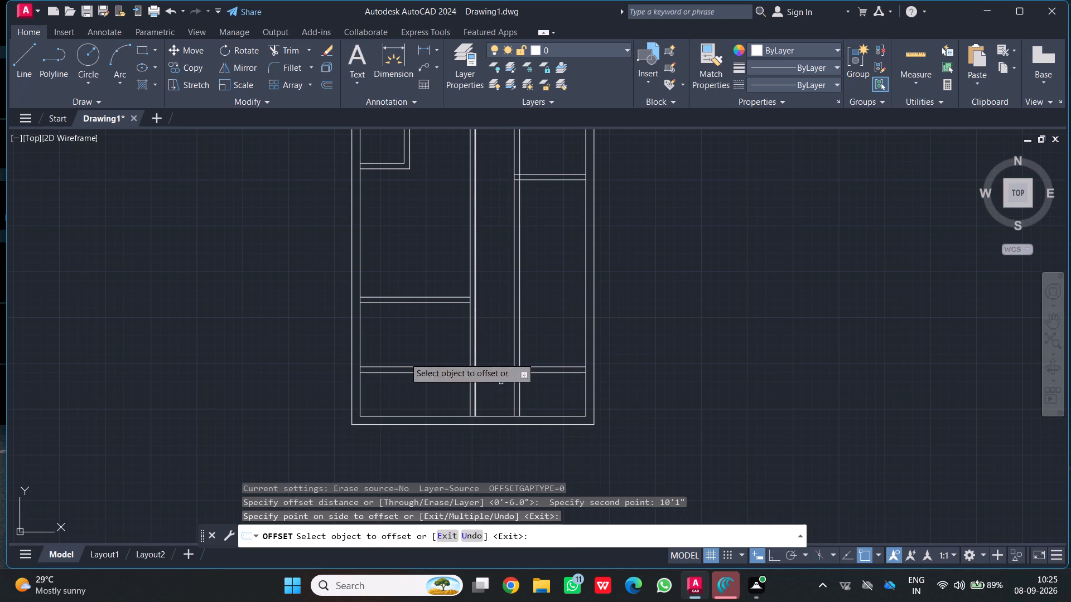
Trim away the right vertical partition's two lines below and inside the new lower horizontal wall.
left_click(283, 47)
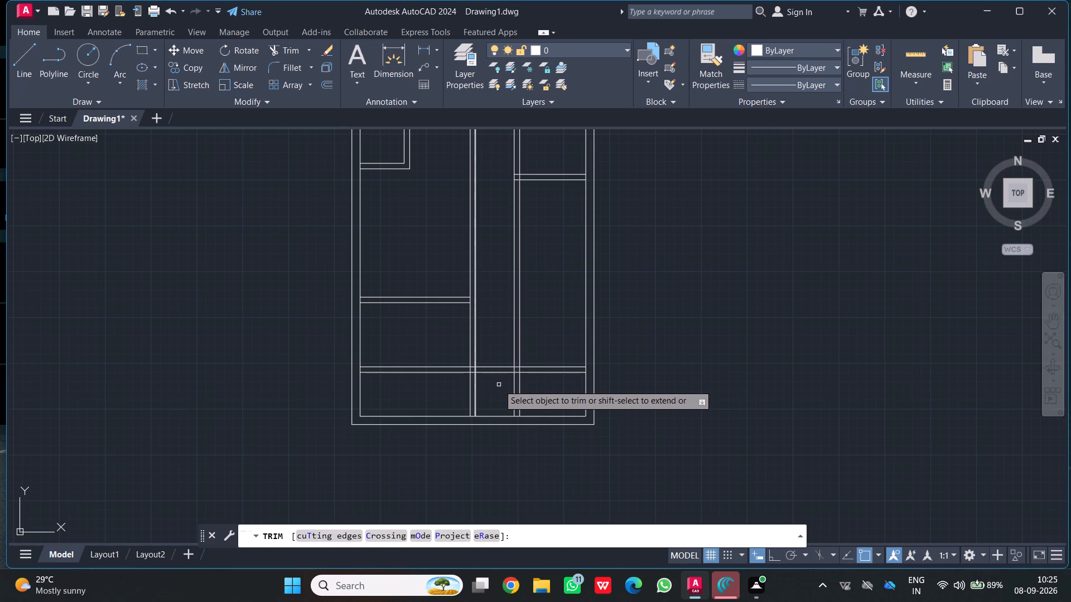
left_click(499, 385)
left_click(543, 400)
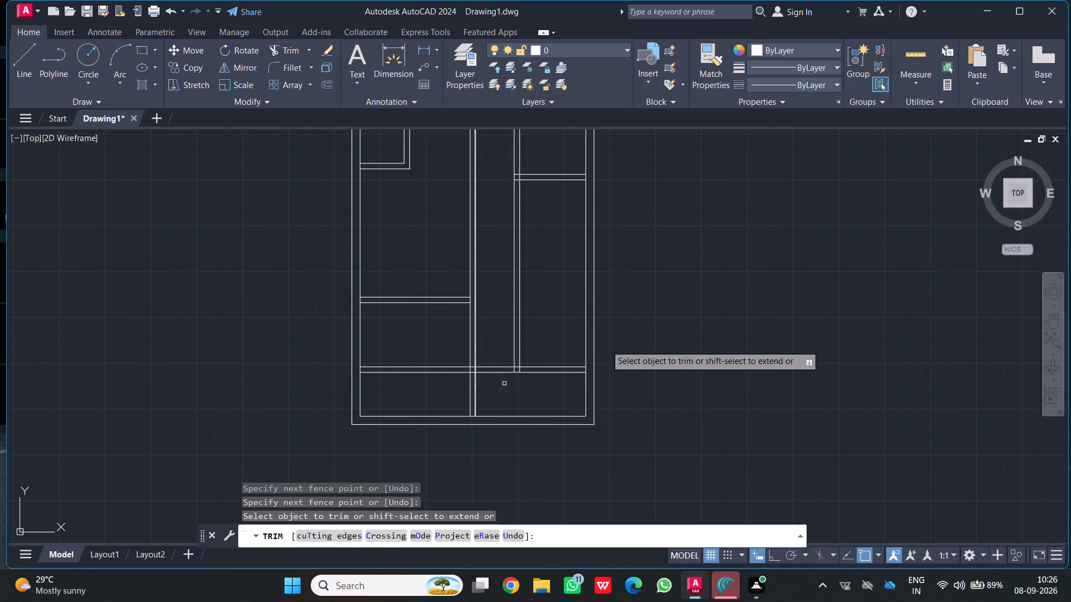
scroll(557, 352, "up", 1)
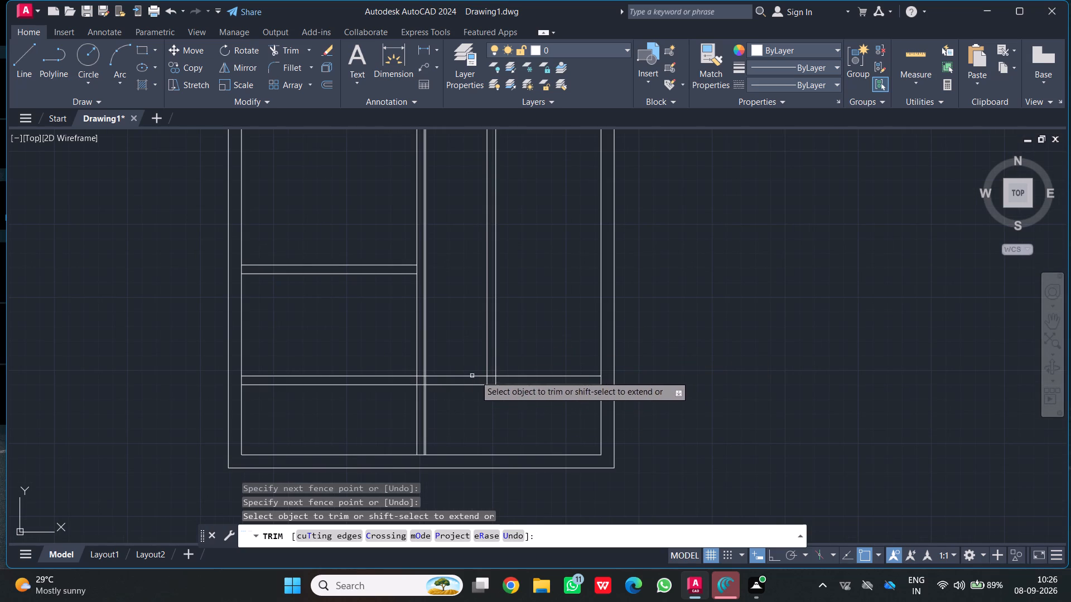
scroll(525, 368, "up", 2)
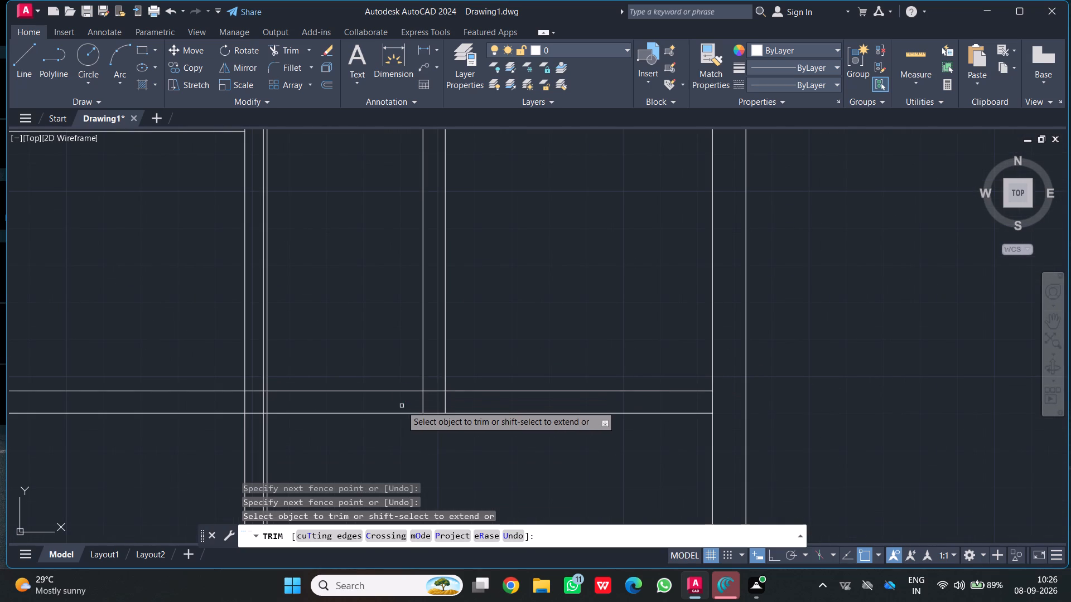
left_click(402, 406)
left_click(464, 401)
scroll(466, 394, "down", 2)
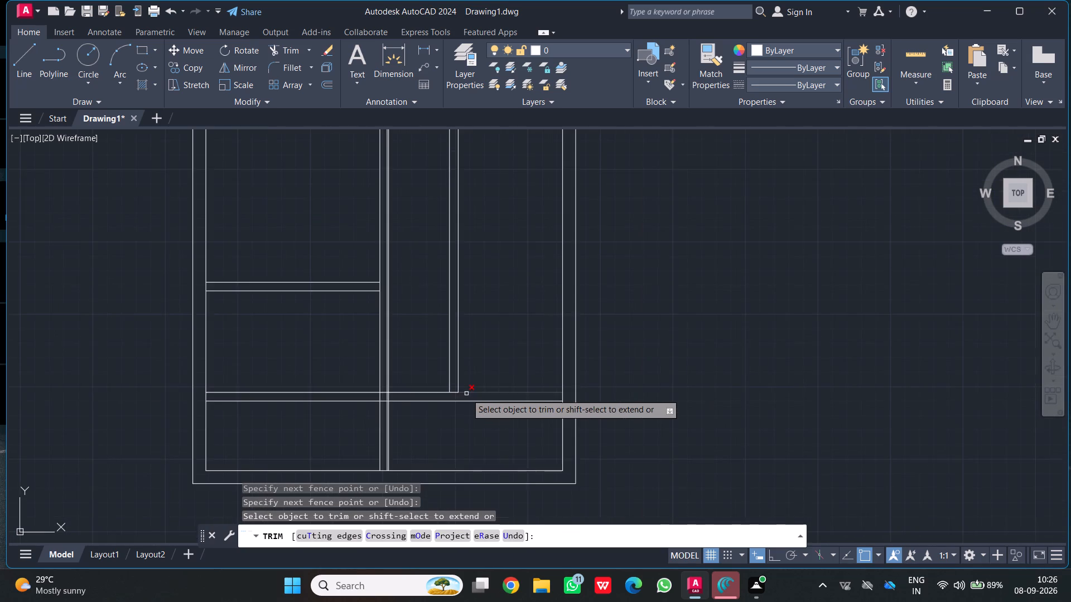
scroll(466, 394, "down", 1)
middle_click_drag(466, 394, 499, 367)
scroll(499, 367, "up", 1)
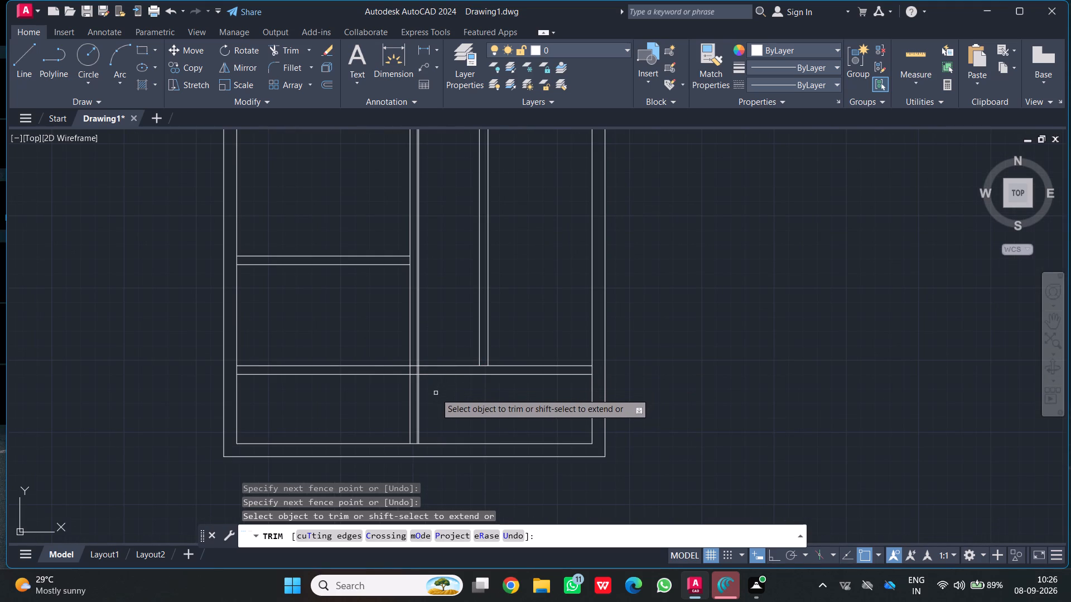
scroll(427, 402, "up", 1)
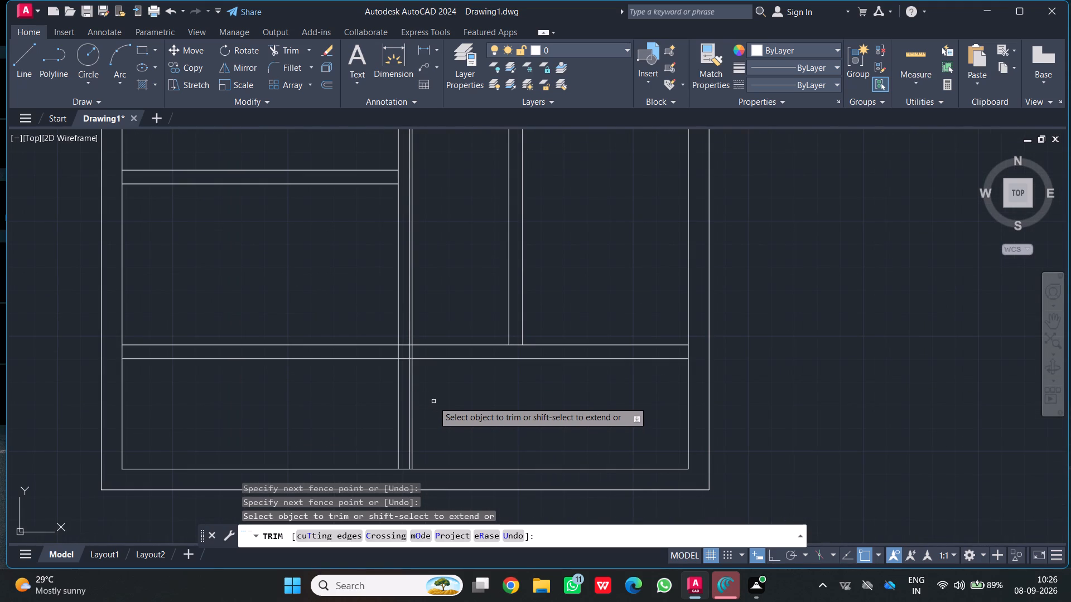
scroll(433, 400, "down", 2)
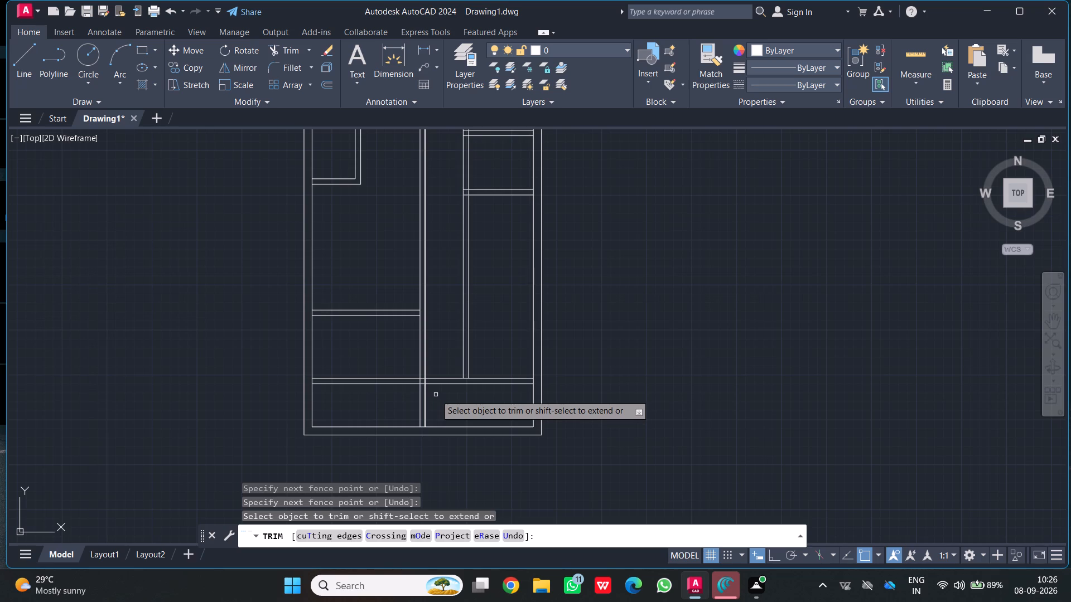
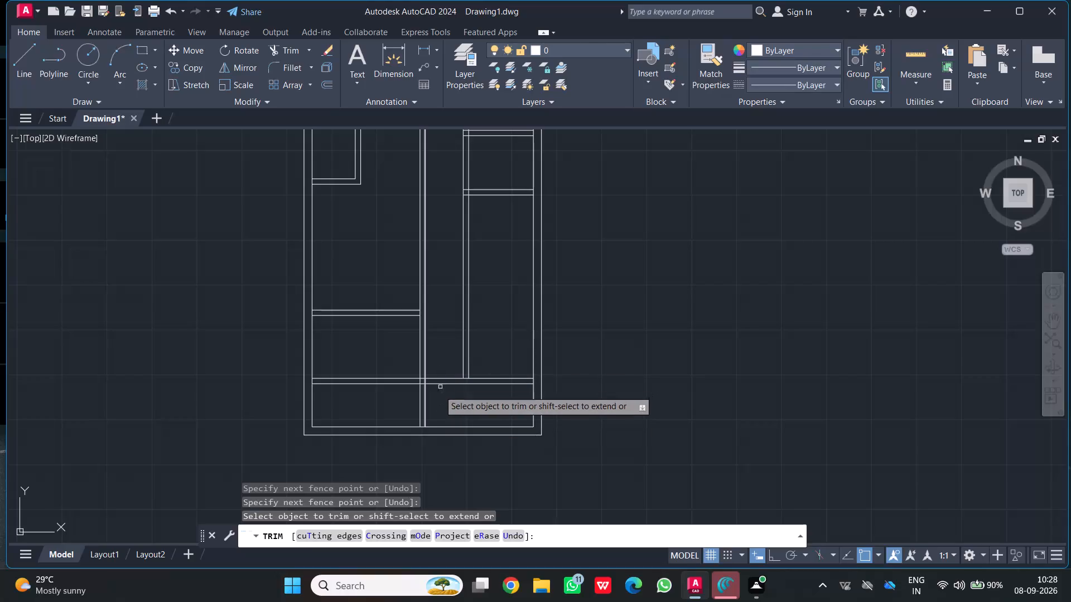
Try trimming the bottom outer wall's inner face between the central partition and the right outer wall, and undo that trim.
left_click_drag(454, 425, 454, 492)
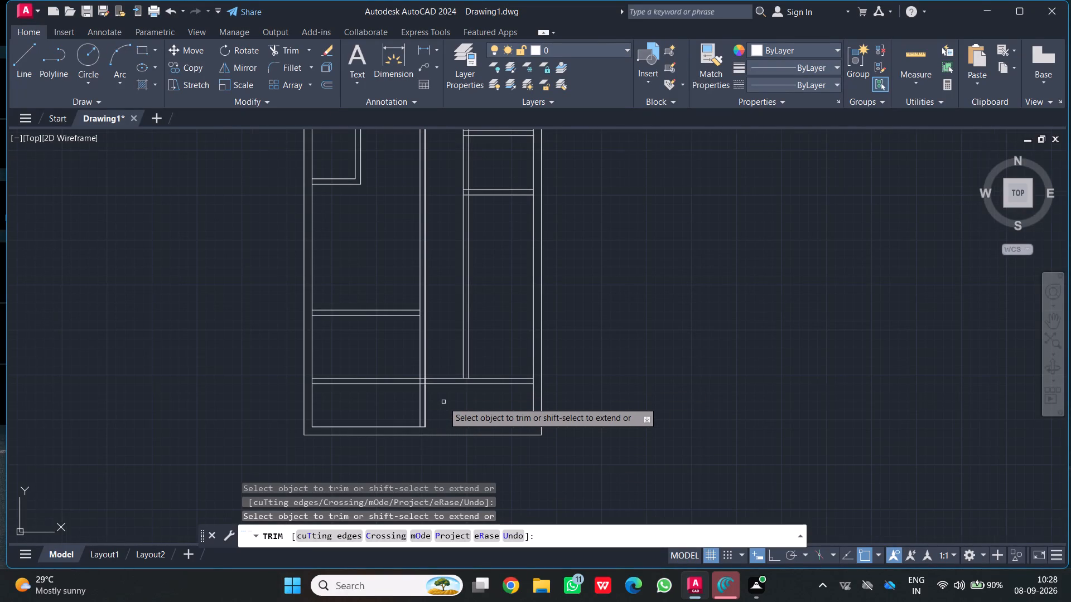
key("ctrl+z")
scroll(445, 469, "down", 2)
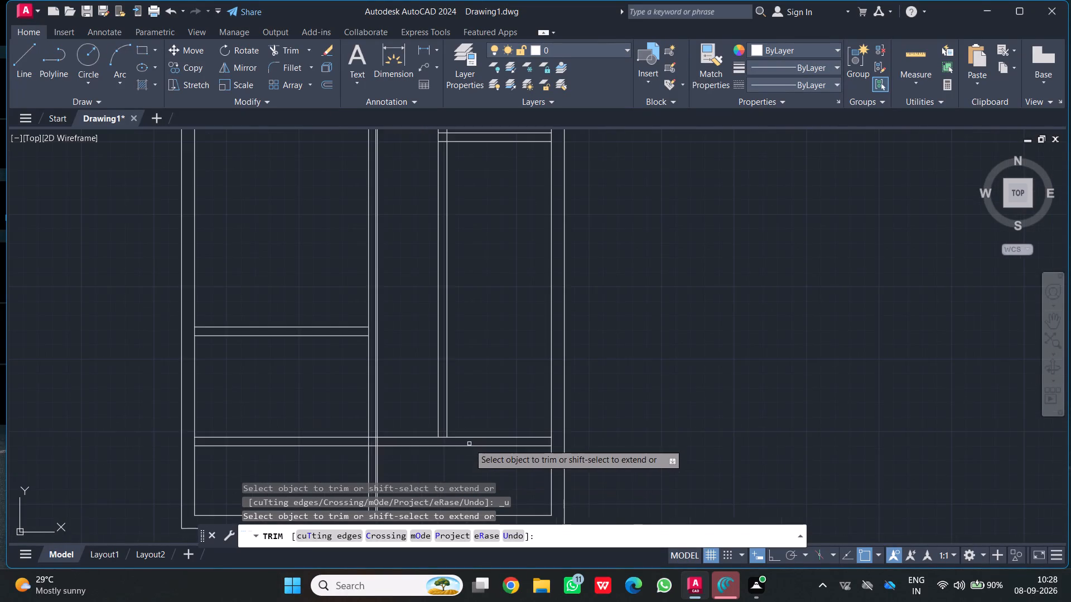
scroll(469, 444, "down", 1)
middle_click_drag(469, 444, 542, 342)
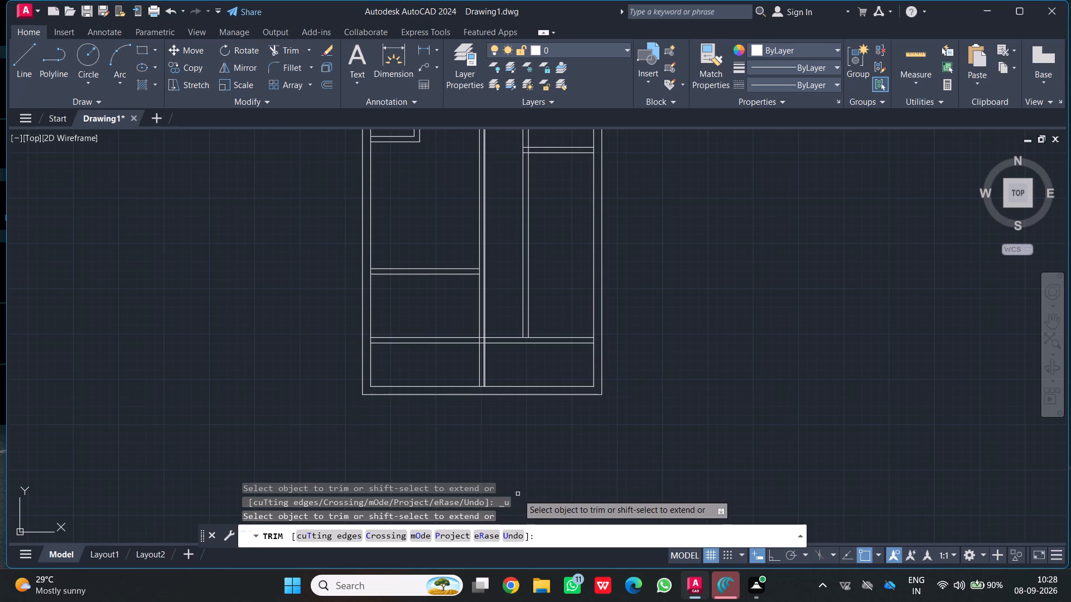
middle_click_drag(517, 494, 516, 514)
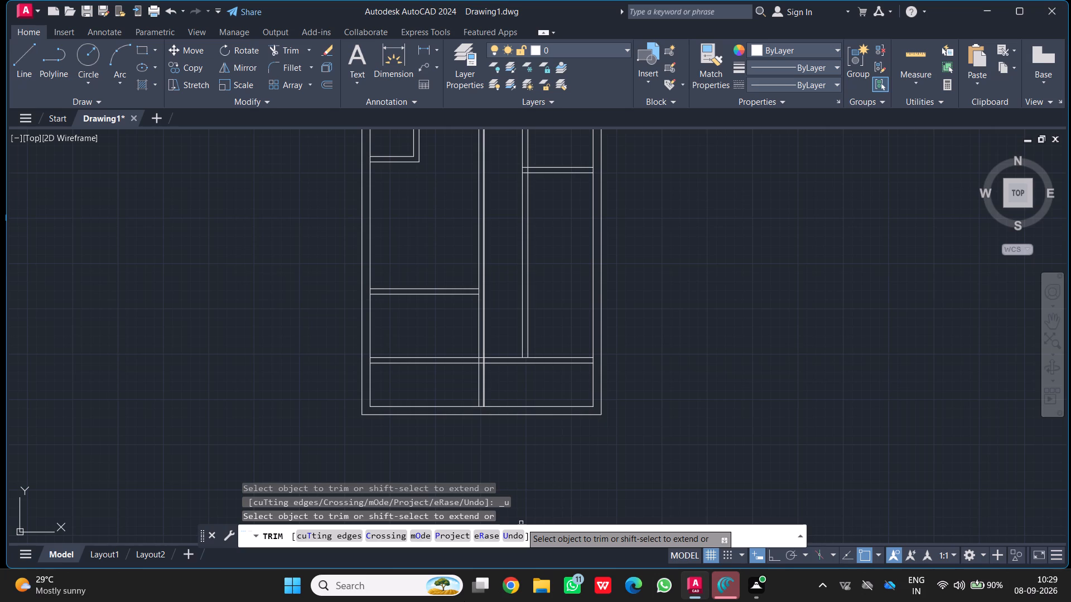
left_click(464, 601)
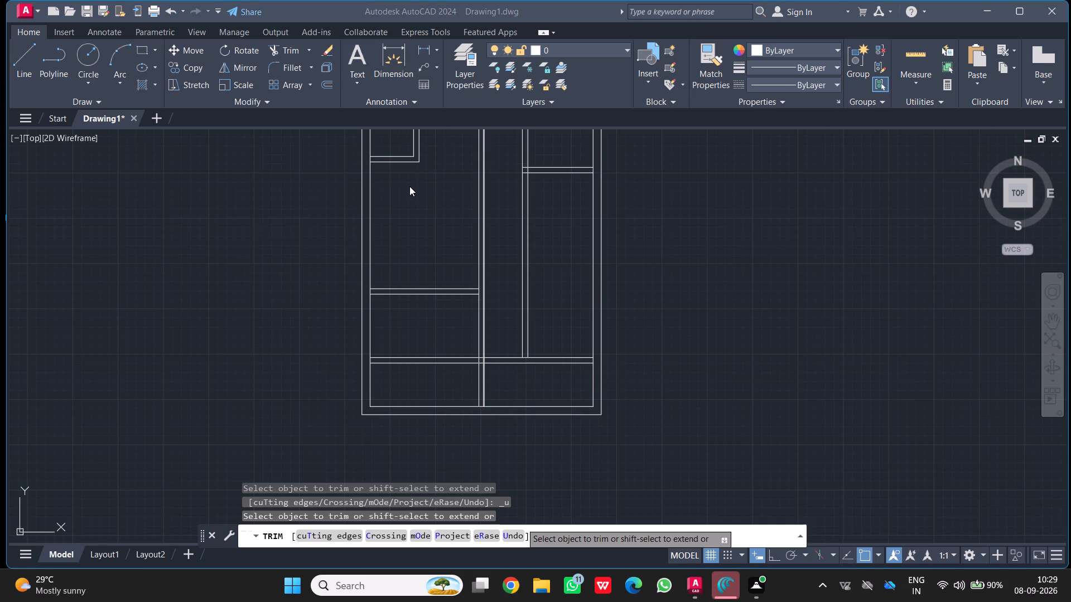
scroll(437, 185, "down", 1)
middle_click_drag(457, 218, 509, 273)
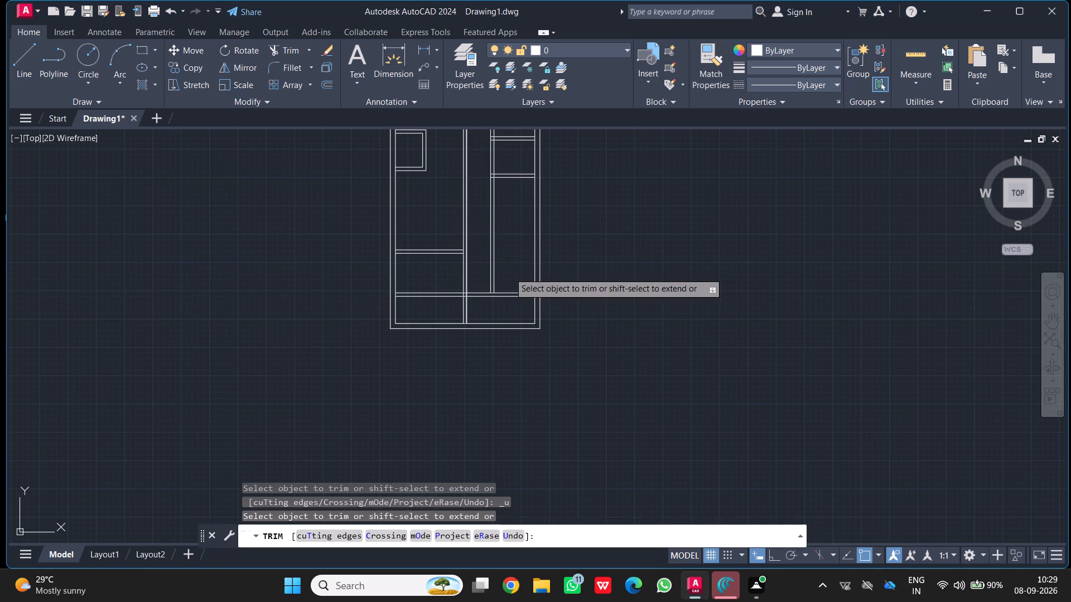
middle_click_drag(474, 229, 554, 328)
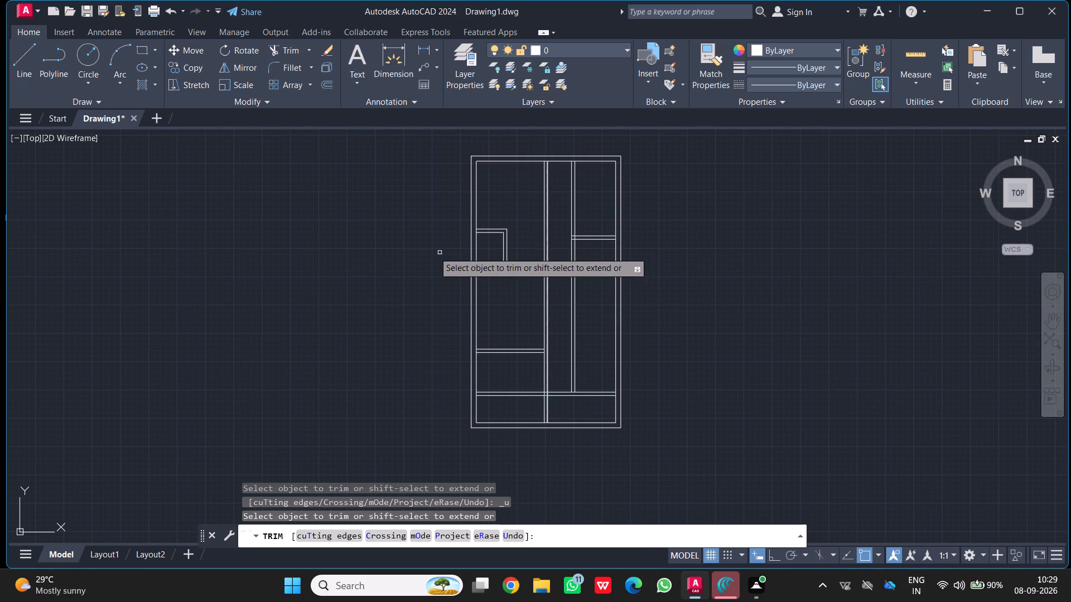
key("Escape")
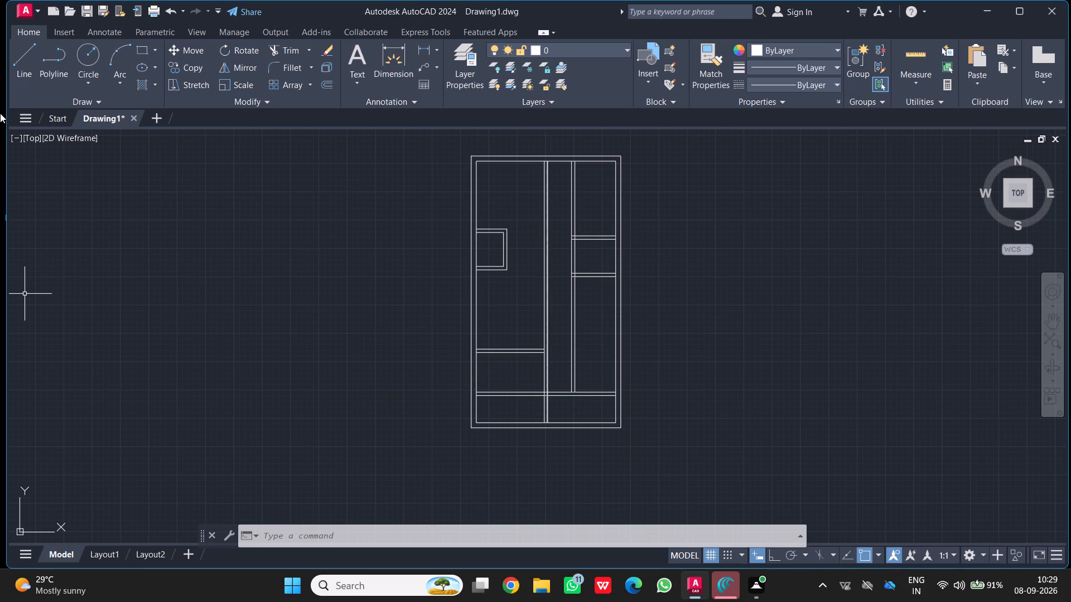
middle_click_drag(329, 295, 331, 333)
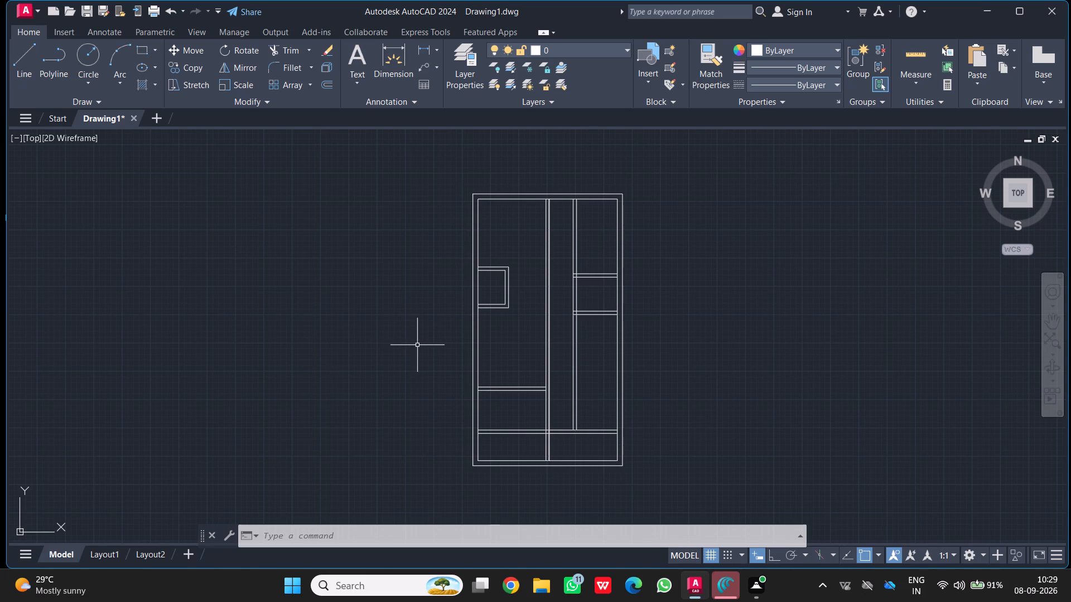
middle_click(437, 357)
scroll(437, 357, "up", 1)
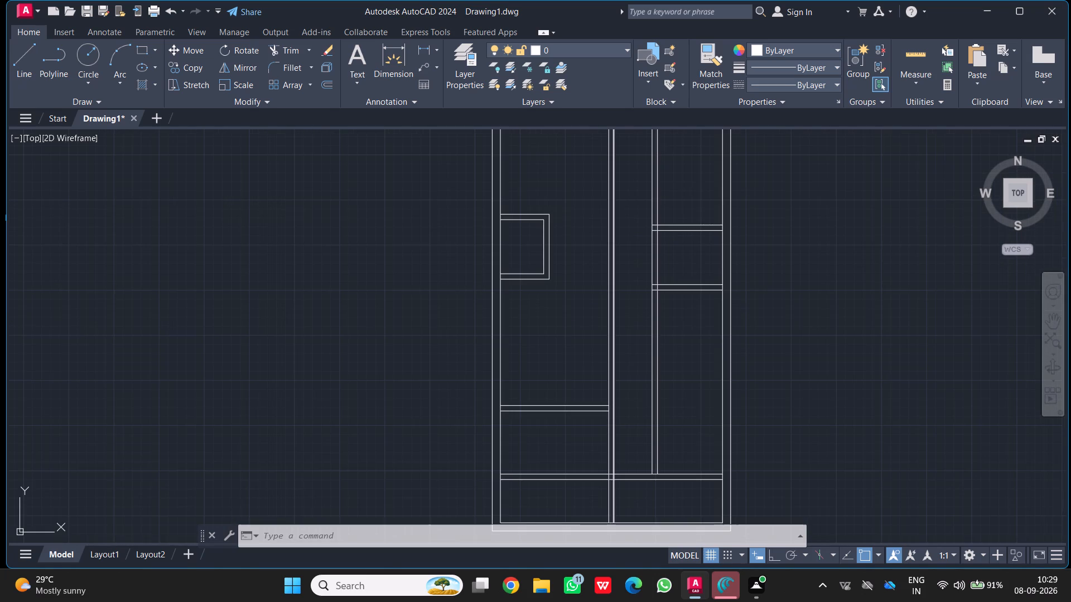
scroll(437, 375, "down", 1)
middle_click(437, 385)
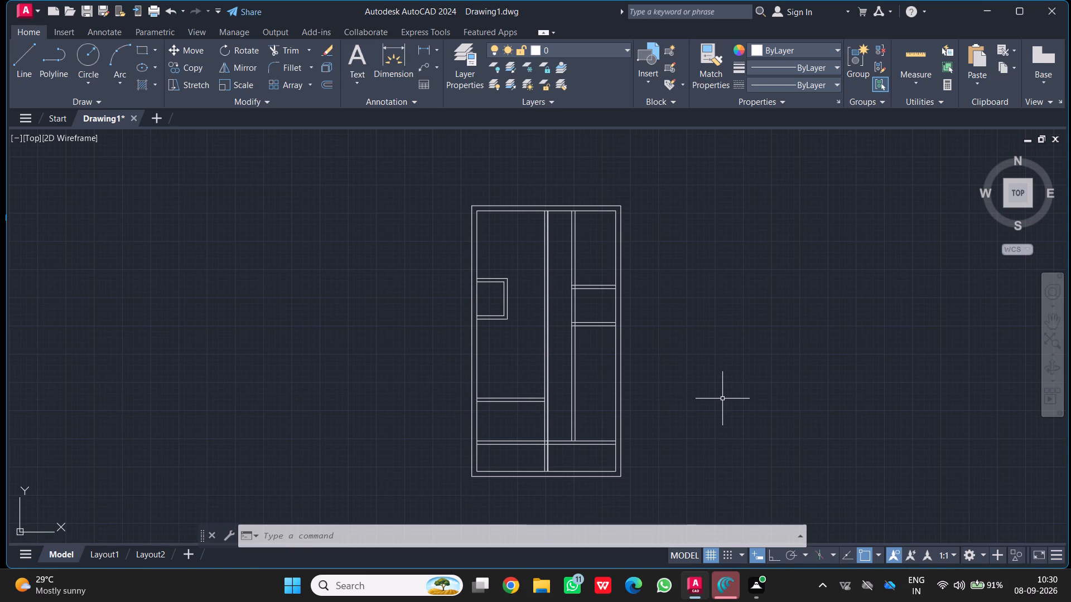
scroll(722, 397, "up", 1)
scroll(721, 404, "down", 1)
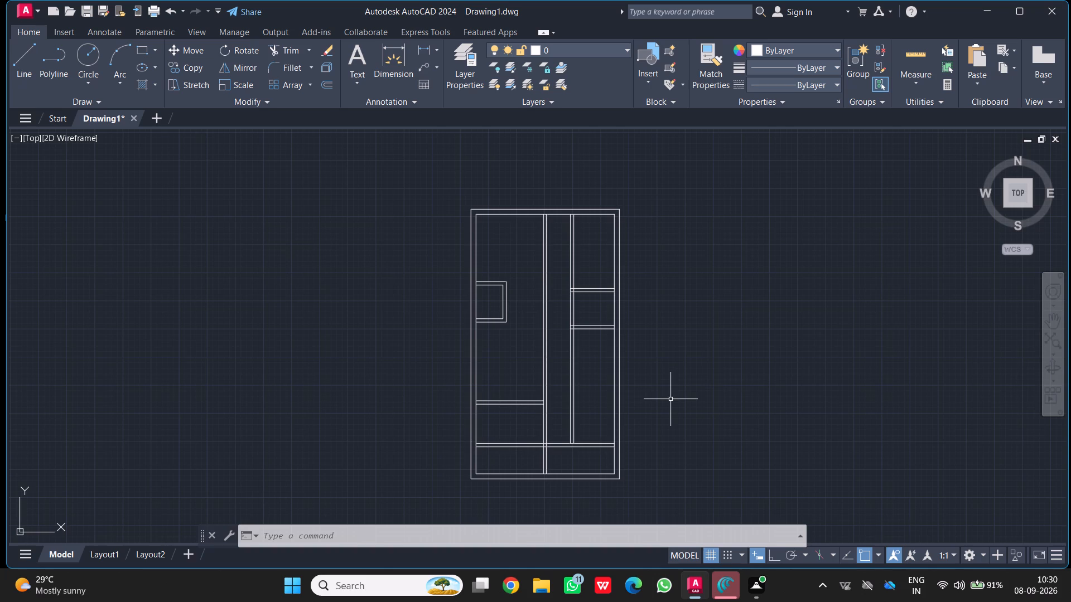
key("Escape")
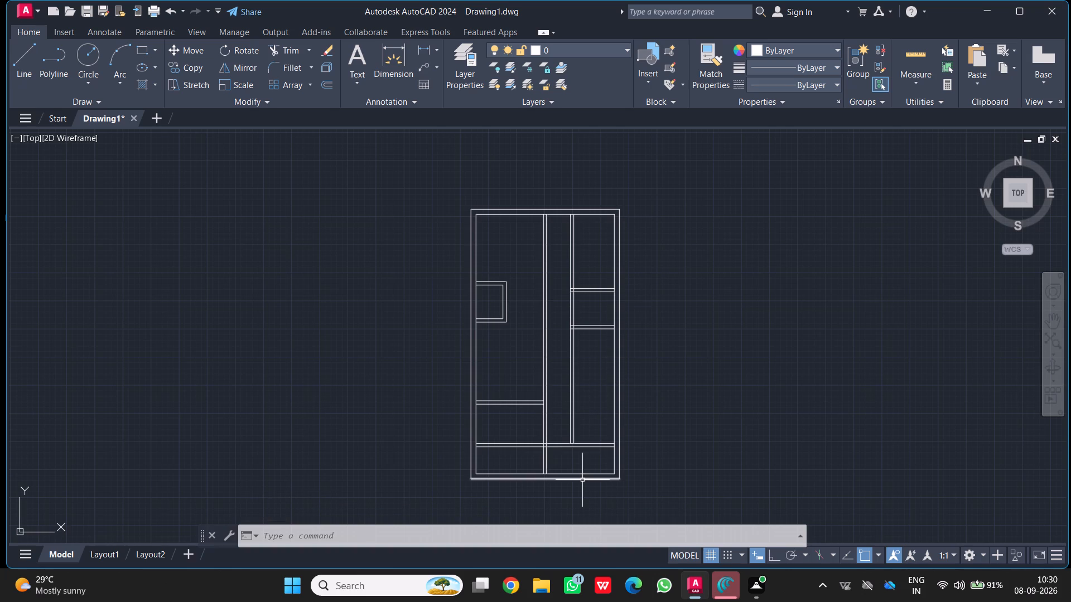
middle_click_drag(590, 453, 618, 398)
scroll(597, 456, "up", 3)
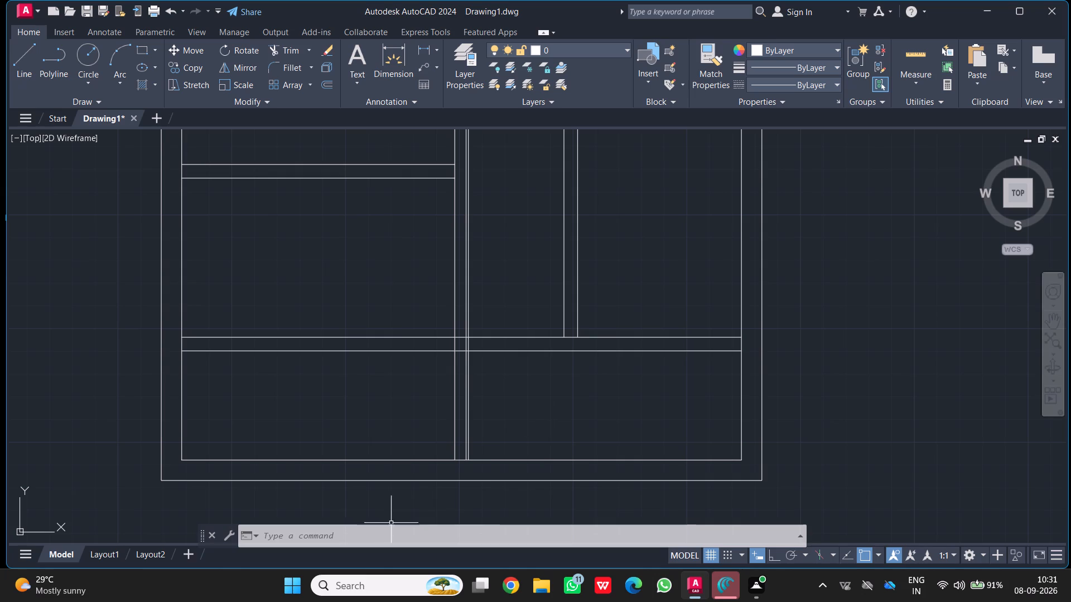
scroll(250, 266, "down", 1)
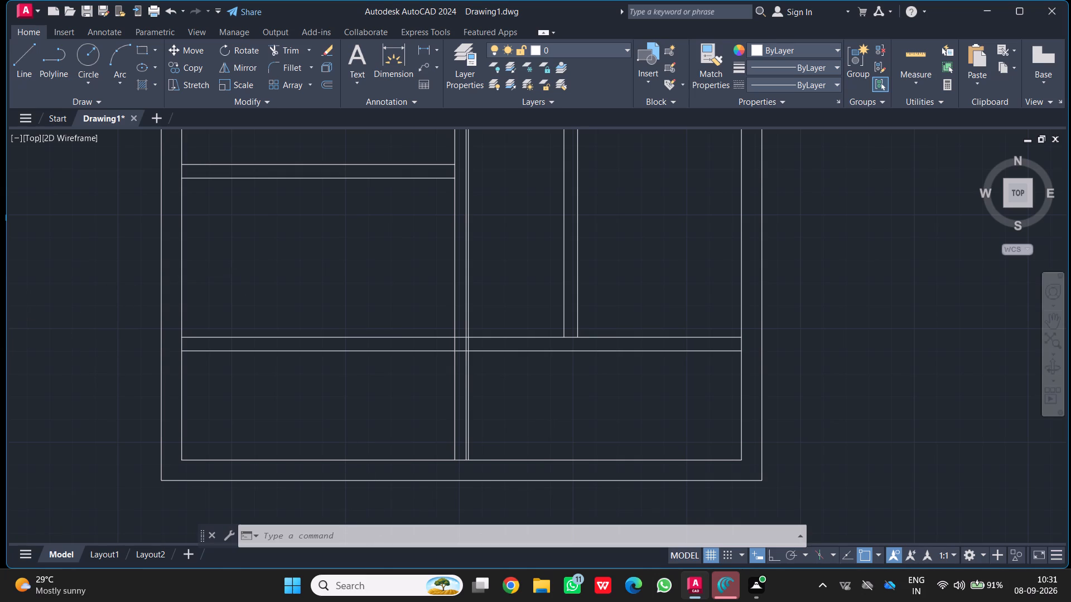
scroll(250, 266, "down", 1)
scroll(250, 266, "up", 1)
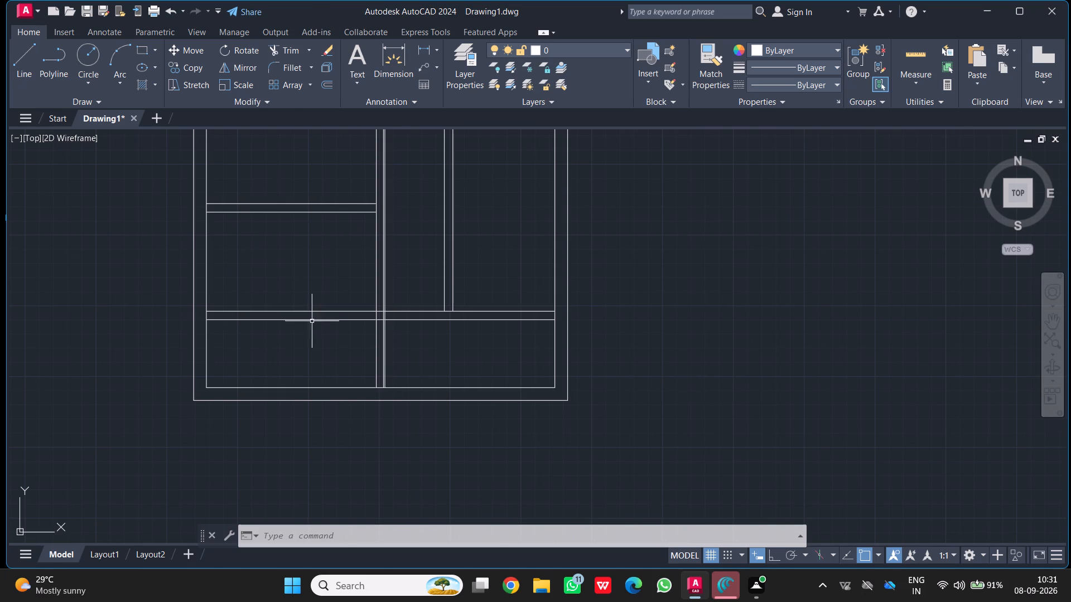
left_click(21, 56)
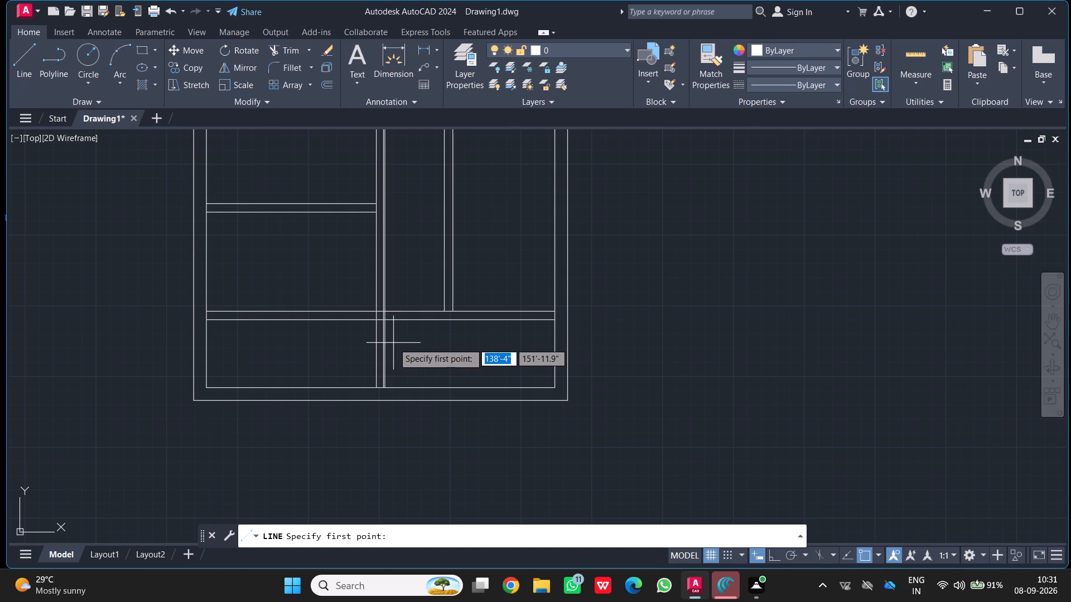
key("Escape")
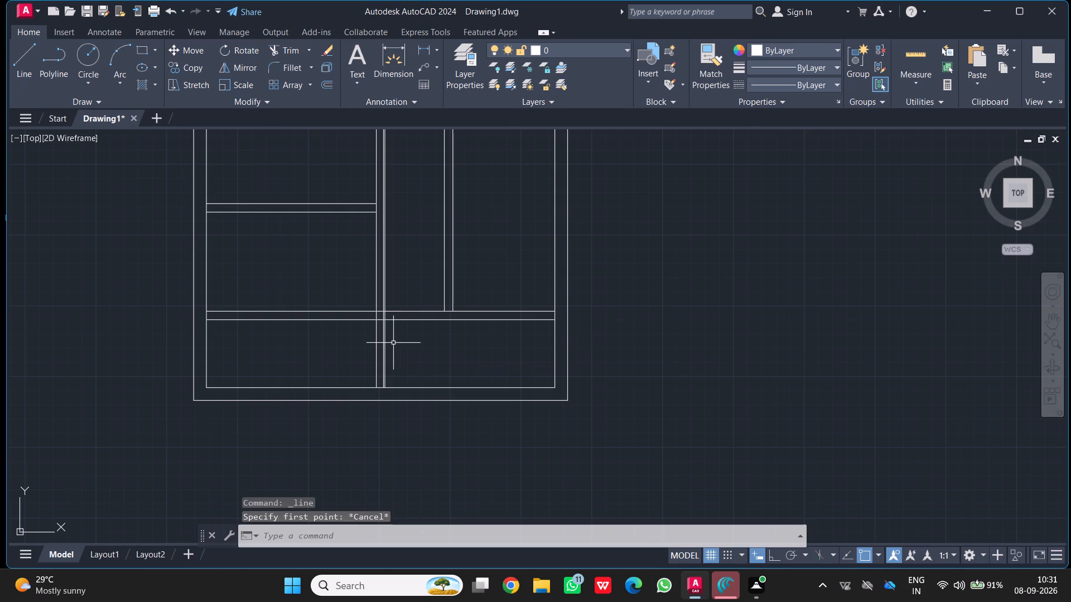
Hatch the bottom strip's area between the central partition and the right outer wall with the CROSS pattern in green 19,155,72.
key("h")
key("Return")
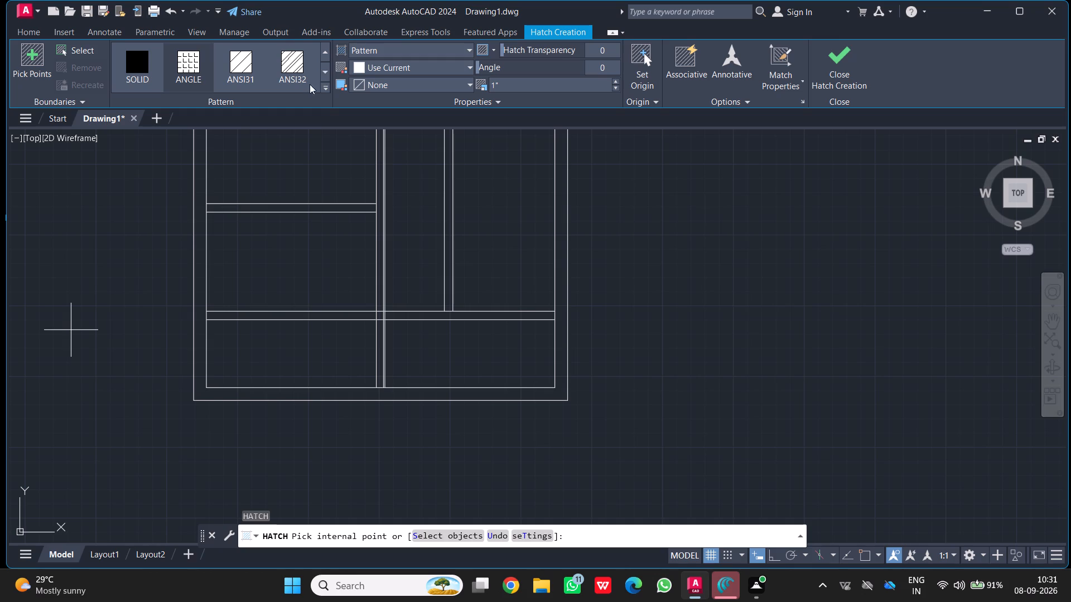
left_click(327, 71)
left_click(328, 70)
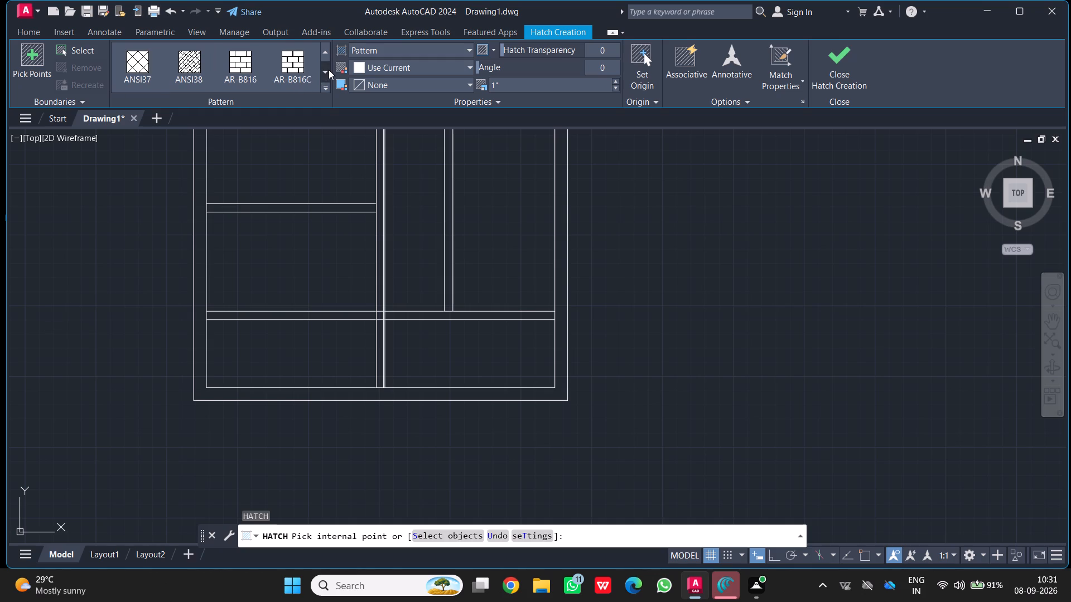
left_click(329, 69)
left_click(326, 69)
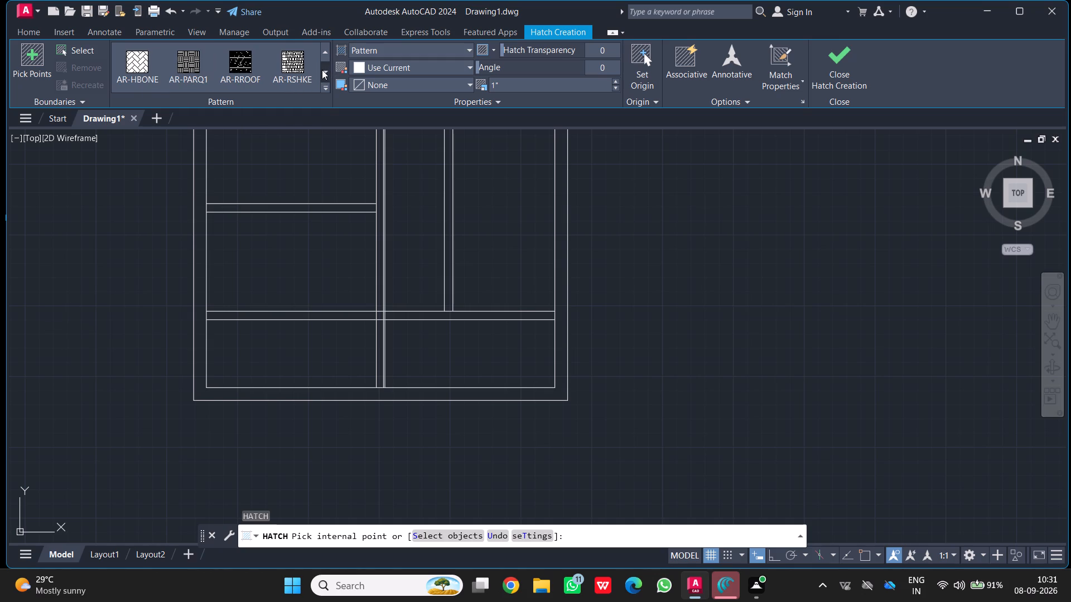
left_click(326, 66)
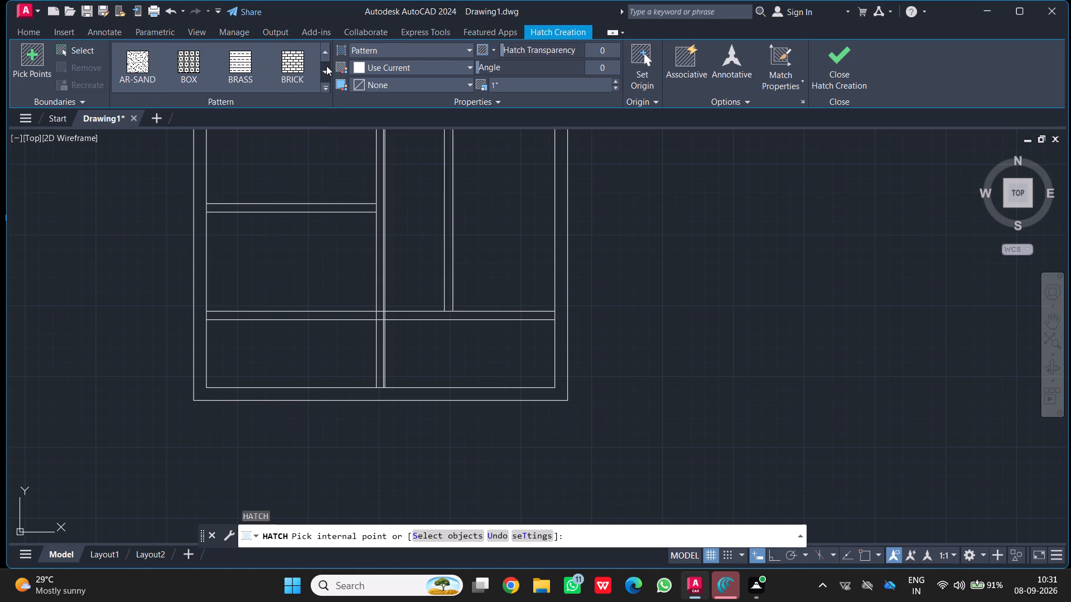
left_click(326, 66)
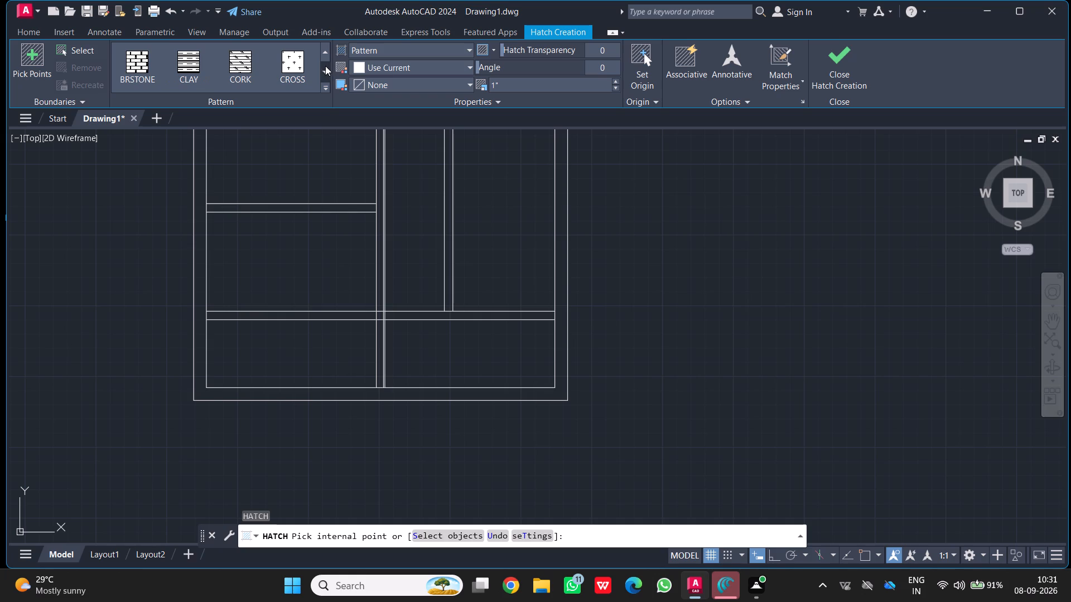
left_click_drag(295, 59, 292, 66)
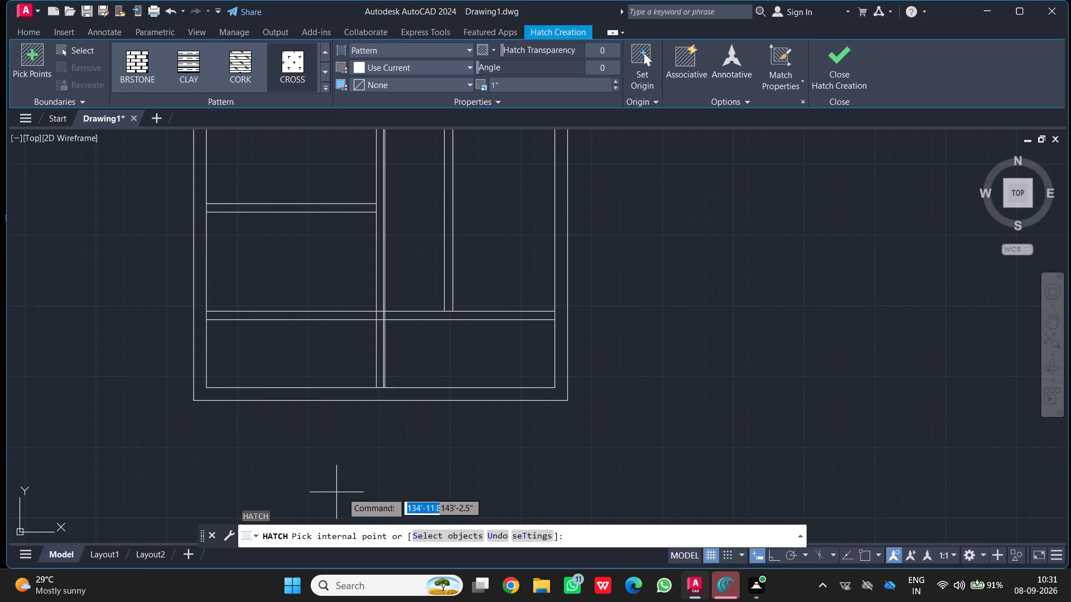
left_click(469, 67)
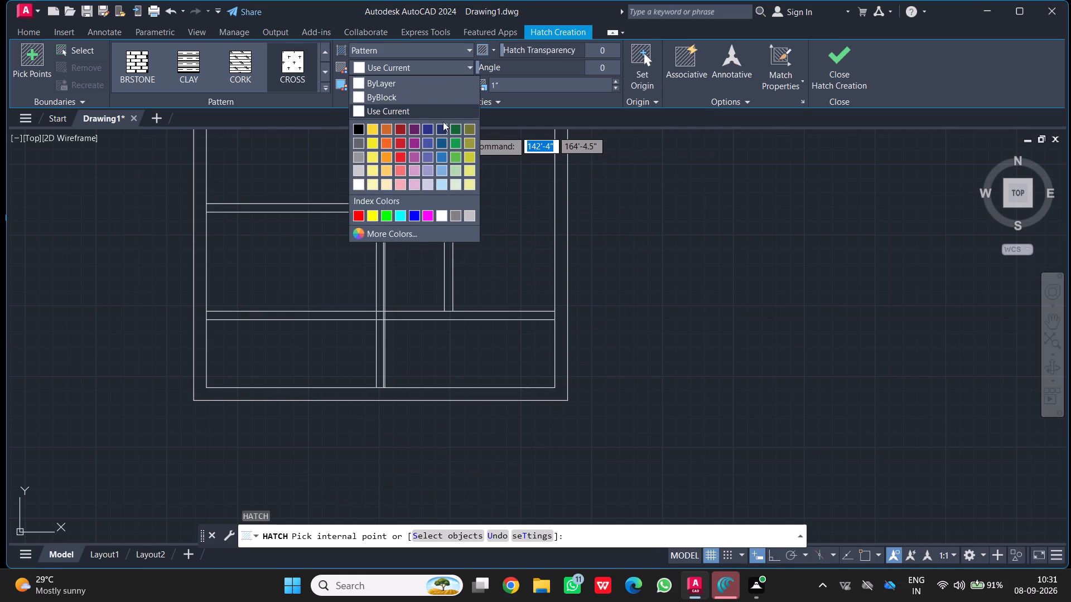
left_click(455, 142)
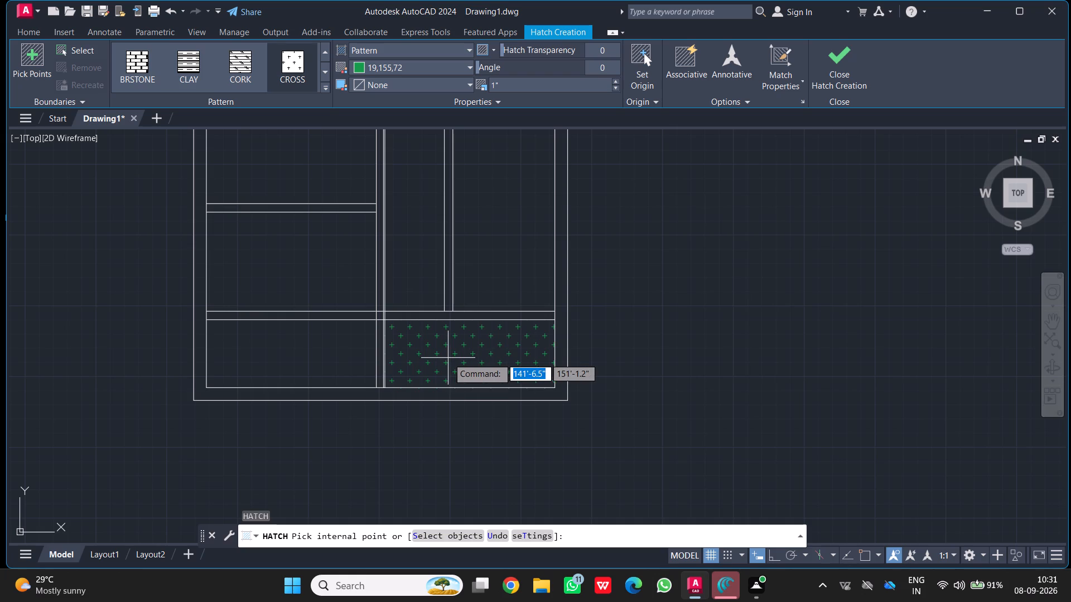
left_click(448, 358)
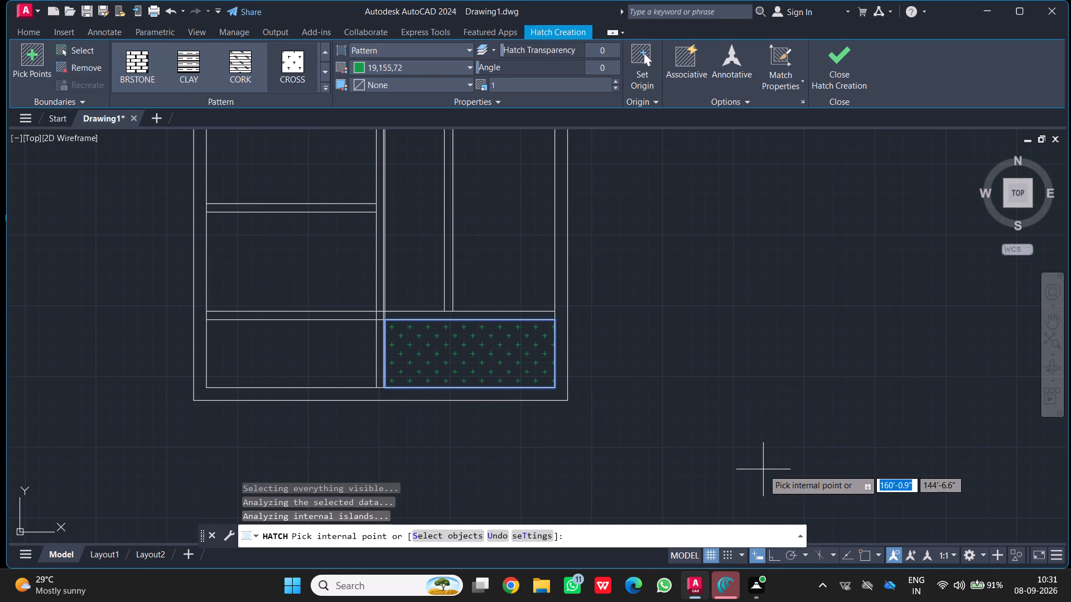
key("Escape")
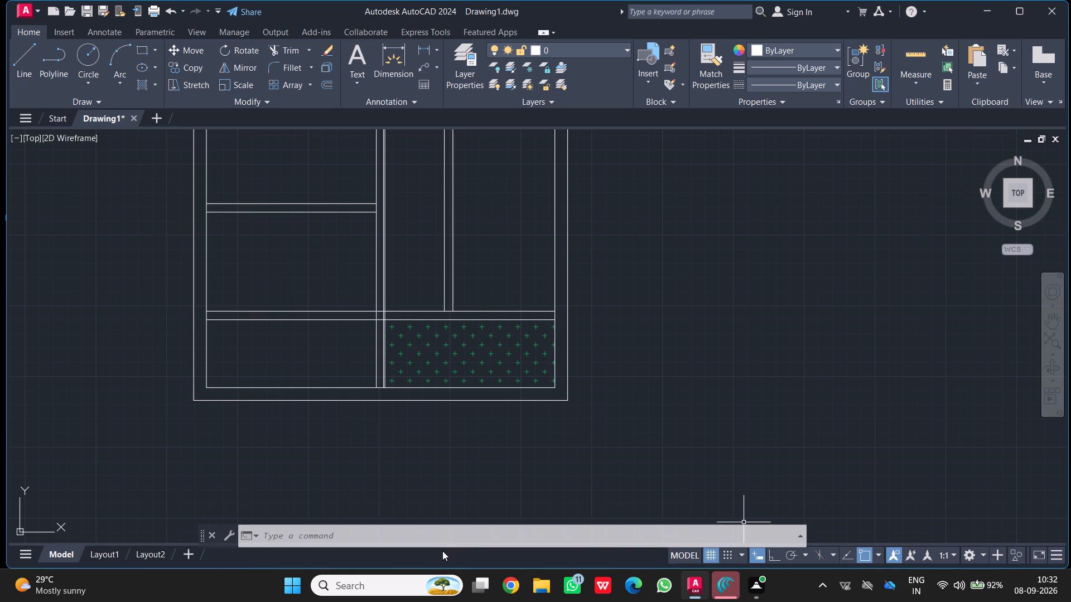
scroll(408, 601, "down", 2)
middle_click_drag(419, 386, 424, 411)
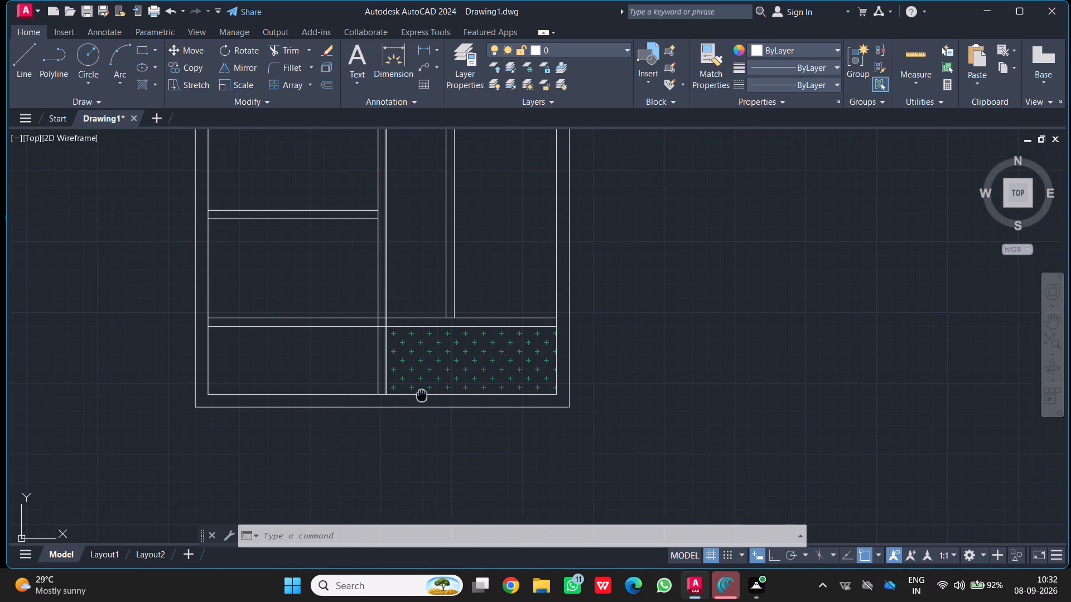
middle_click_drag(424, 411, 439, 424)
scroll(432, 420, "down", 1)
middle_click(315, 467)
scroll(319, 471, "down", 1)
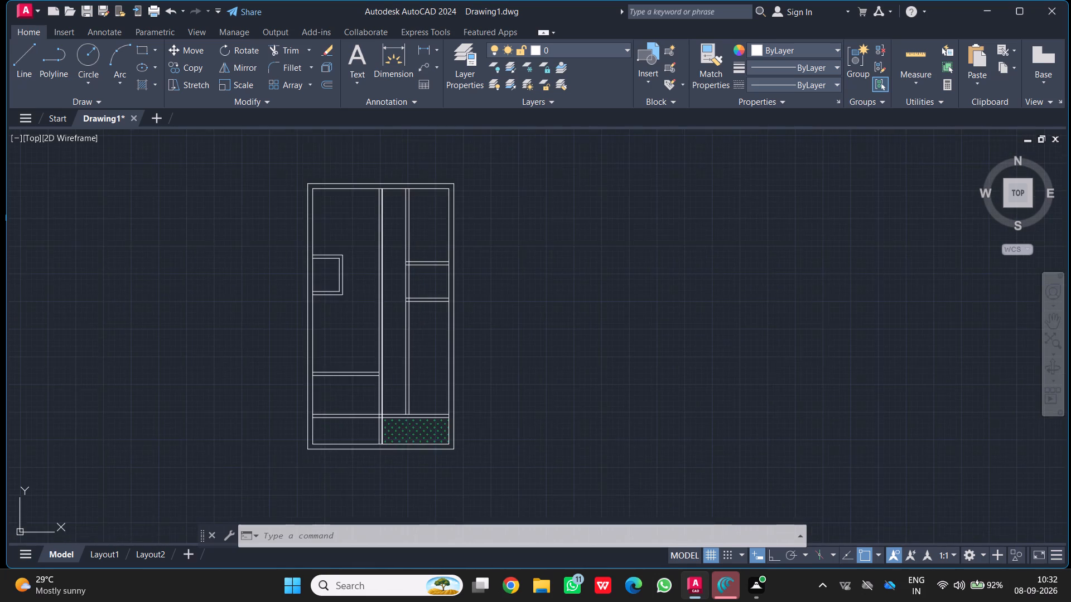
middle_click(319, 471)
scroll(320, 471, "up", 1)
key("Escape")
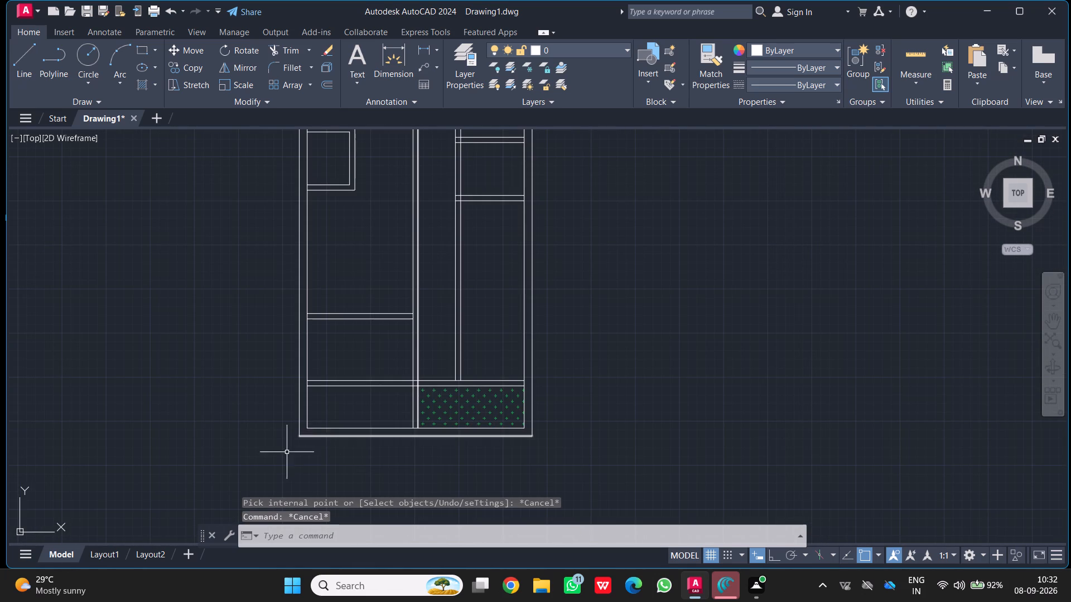
Start a multiline text label reading GARDEN in the upper part of the green-hatched area, at 2.5" height in Arial.
scroll(401, 420, "up", 2)
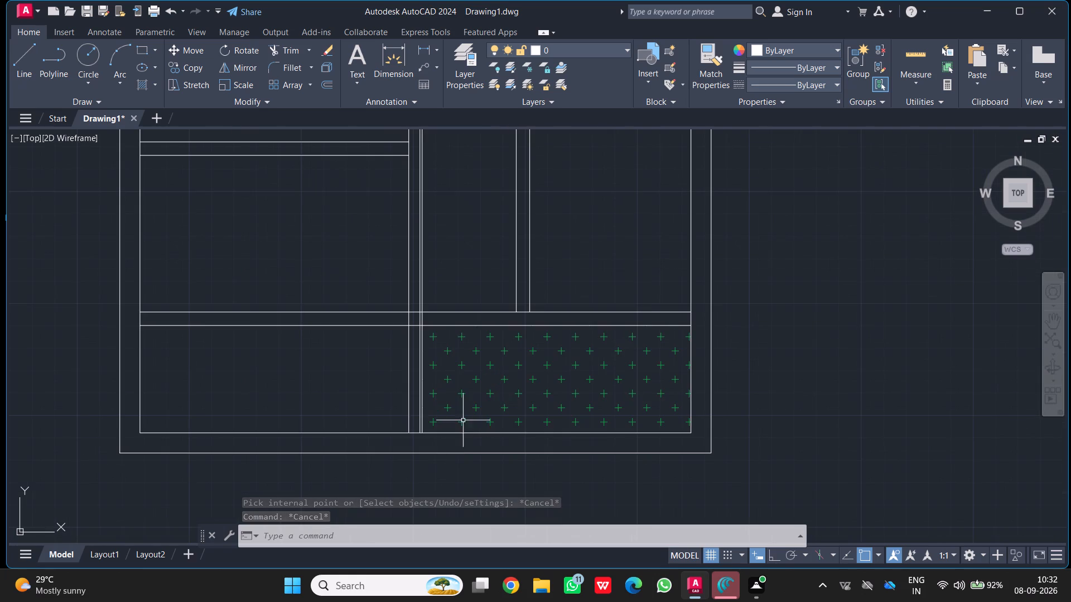
scroll(475, 402, "up", 1)
left_click(360, 48)
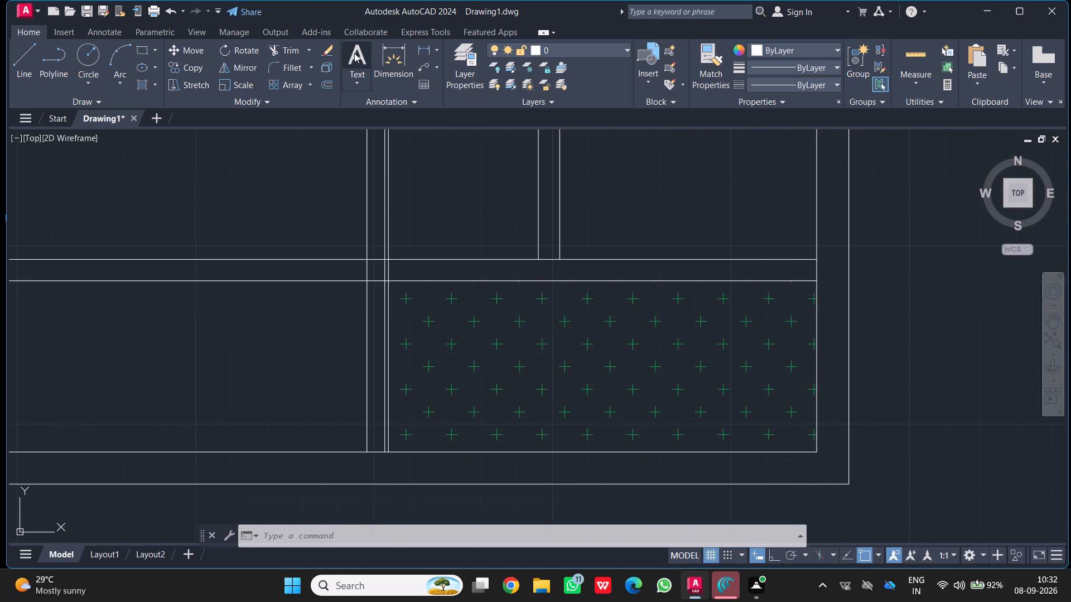
left_click(472, 317)
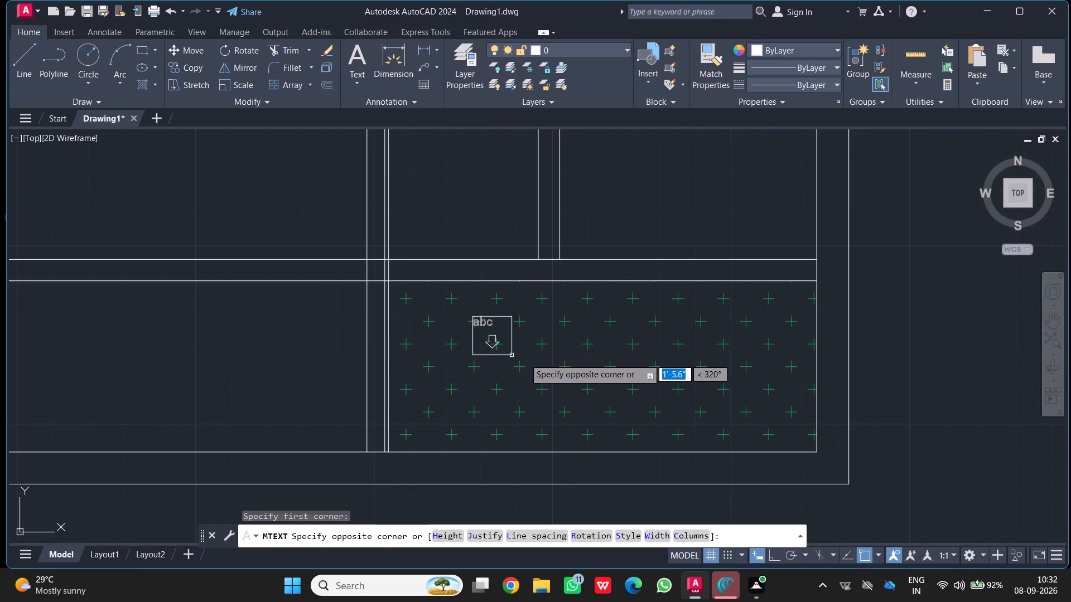
left_click(755, 402)
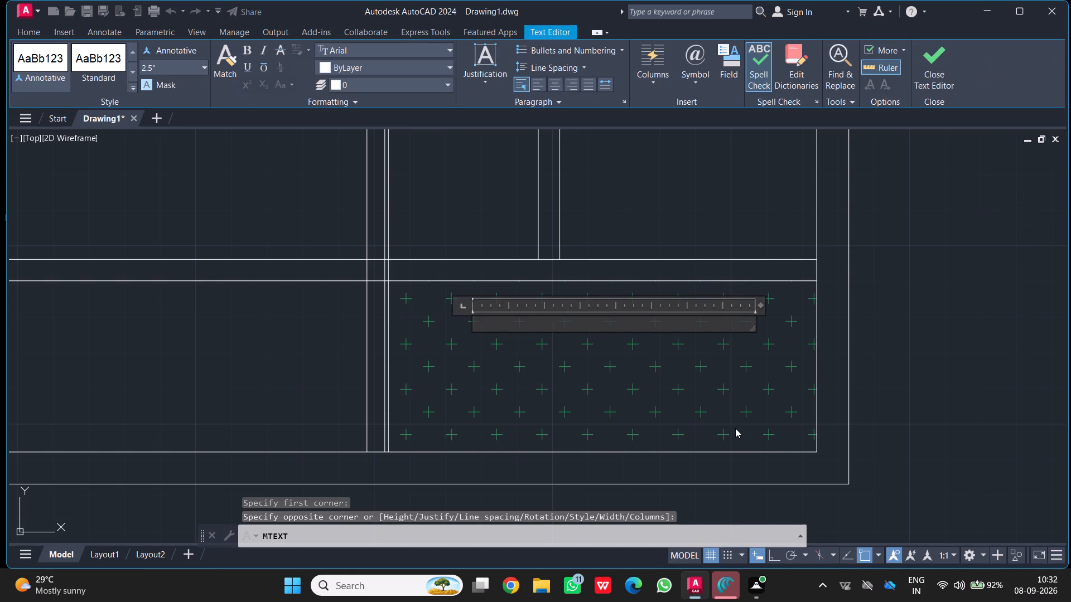
key("g")
key("a")
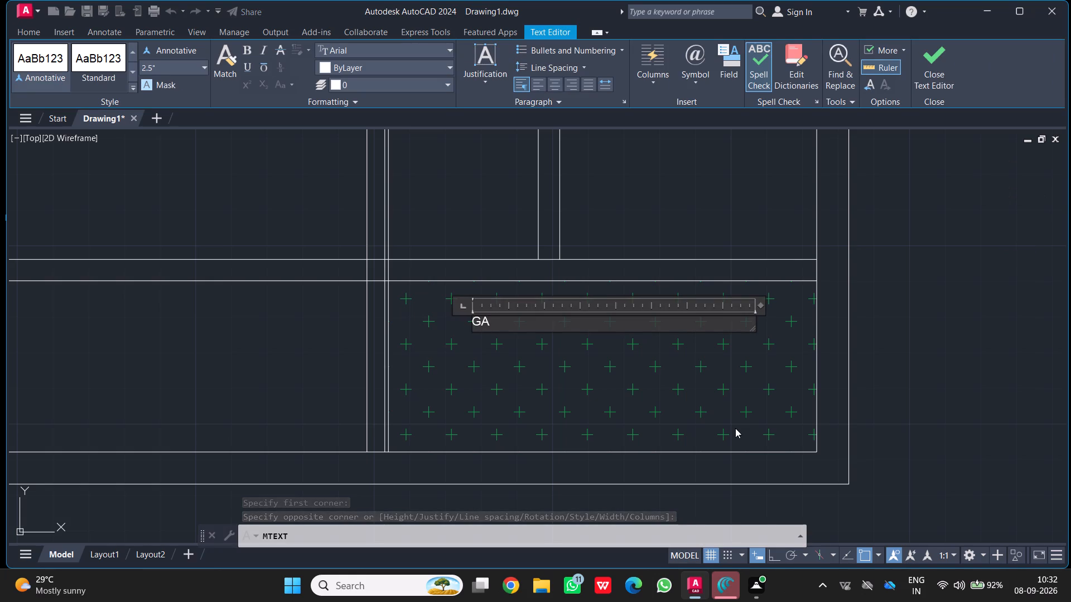
type("RDEN")
key("Return")
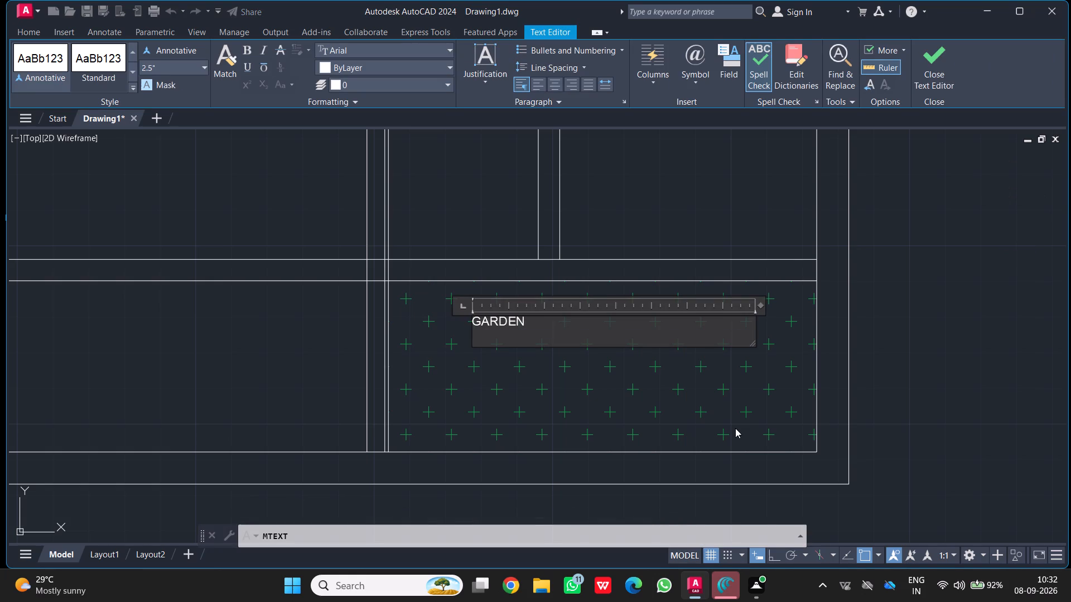
Add a second line reading 10'-1"X4'-0" under GARDEN and finish the label.
key("1")
key("0")
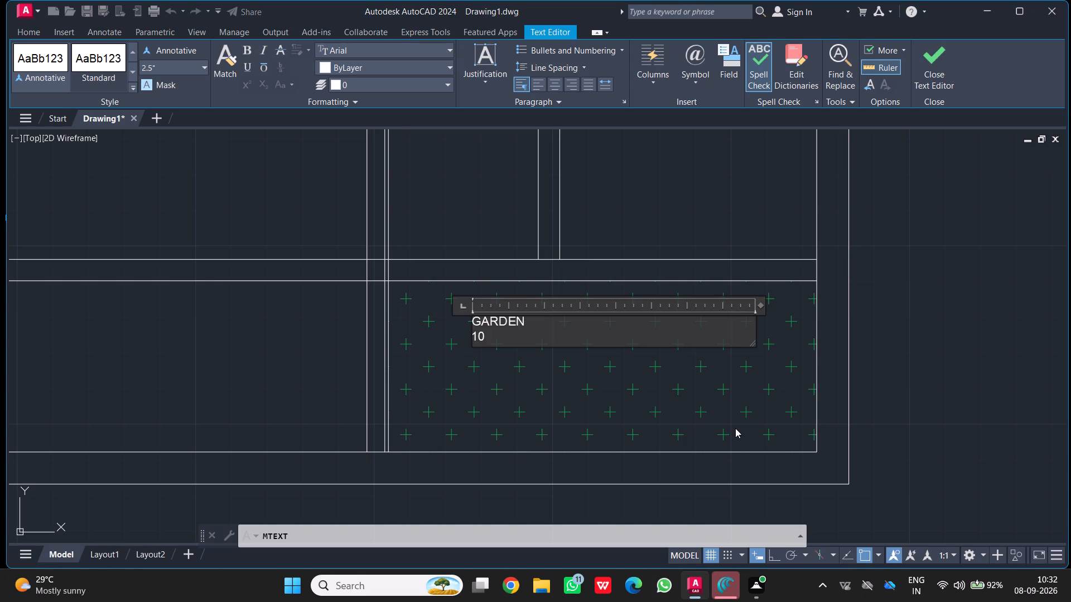
key("apostrophe")
key("minus")
key("1")
key("shift+quotedbl")
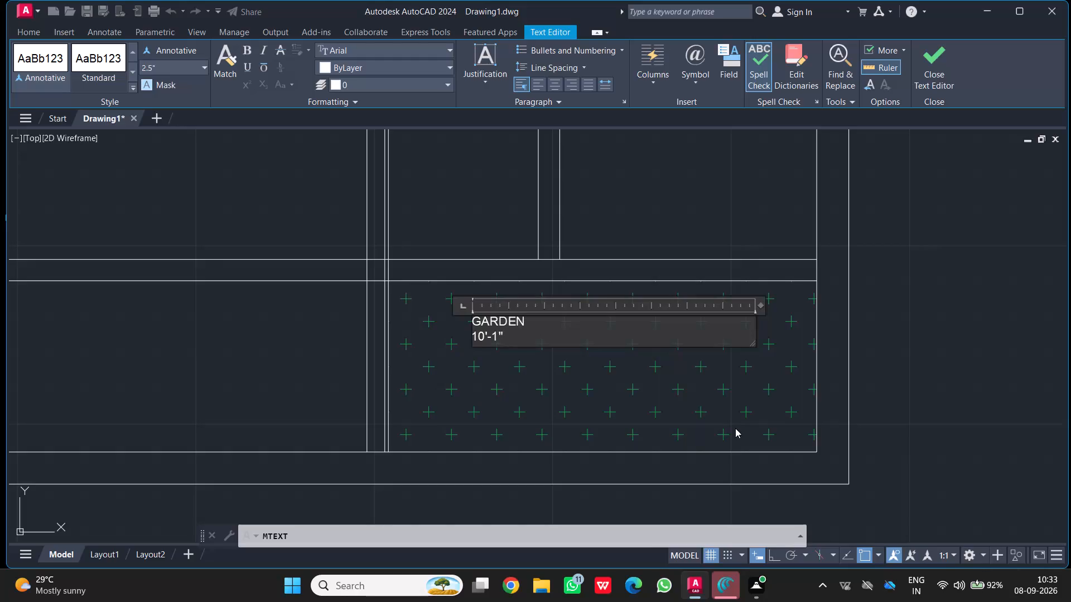
key("x")
key("4")
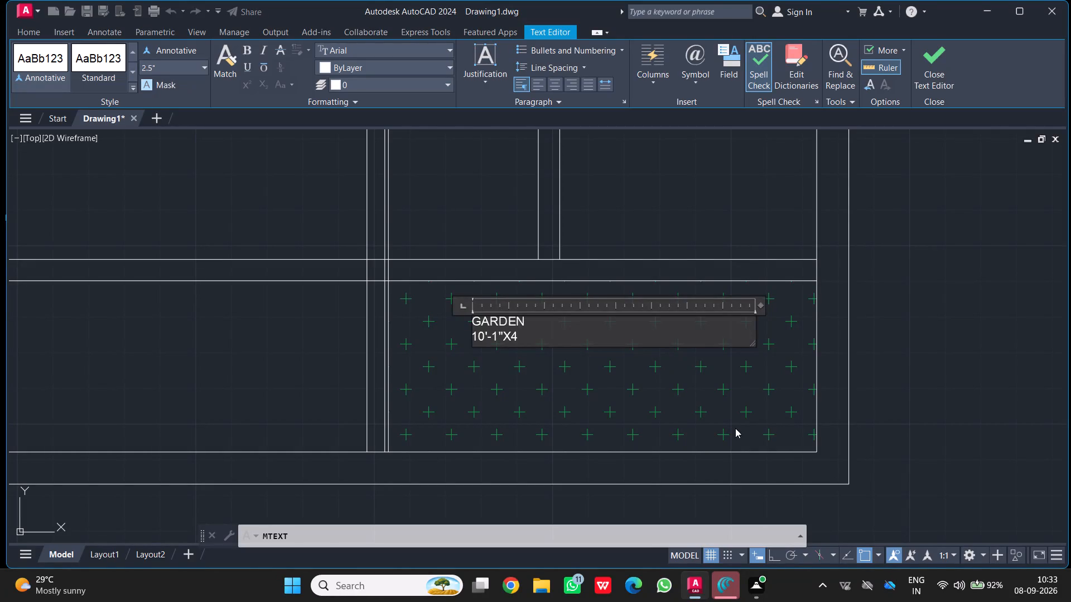
key("apostrophe")
type("-0")
key("shift+quotedbl")
left_click(723, 392)
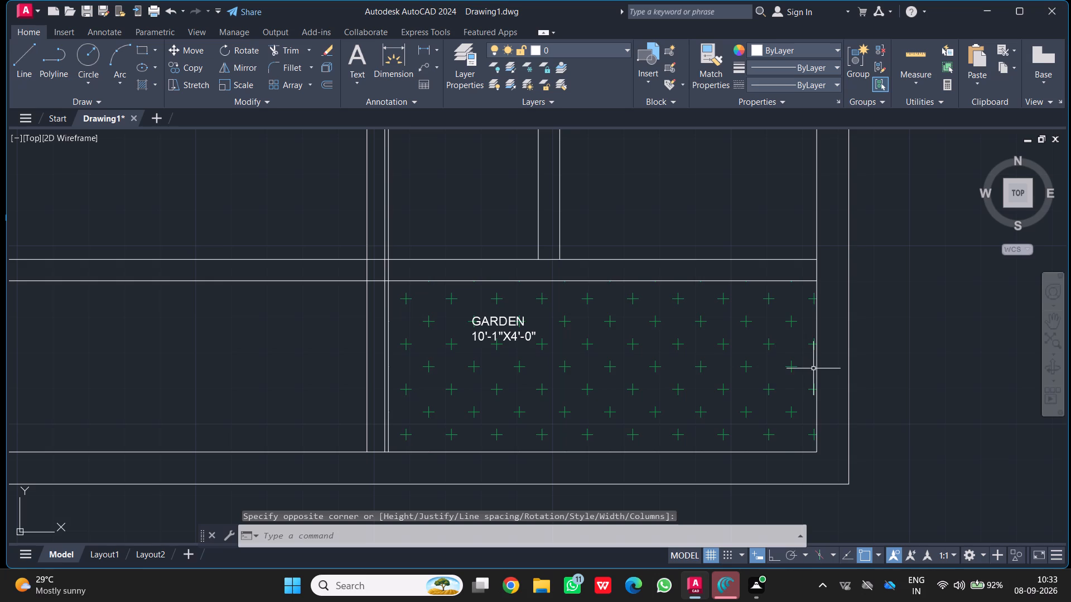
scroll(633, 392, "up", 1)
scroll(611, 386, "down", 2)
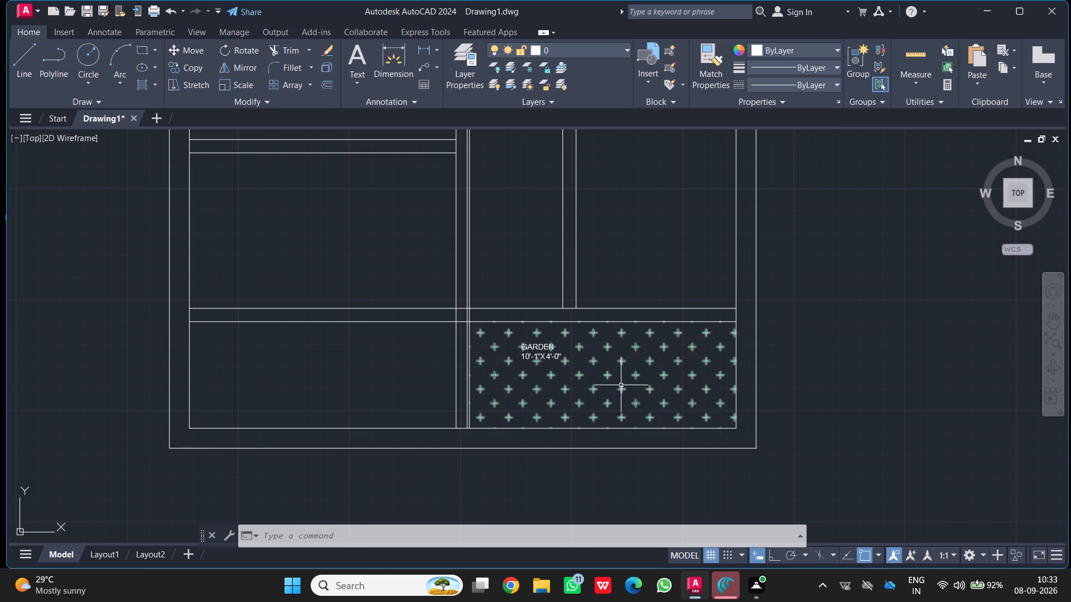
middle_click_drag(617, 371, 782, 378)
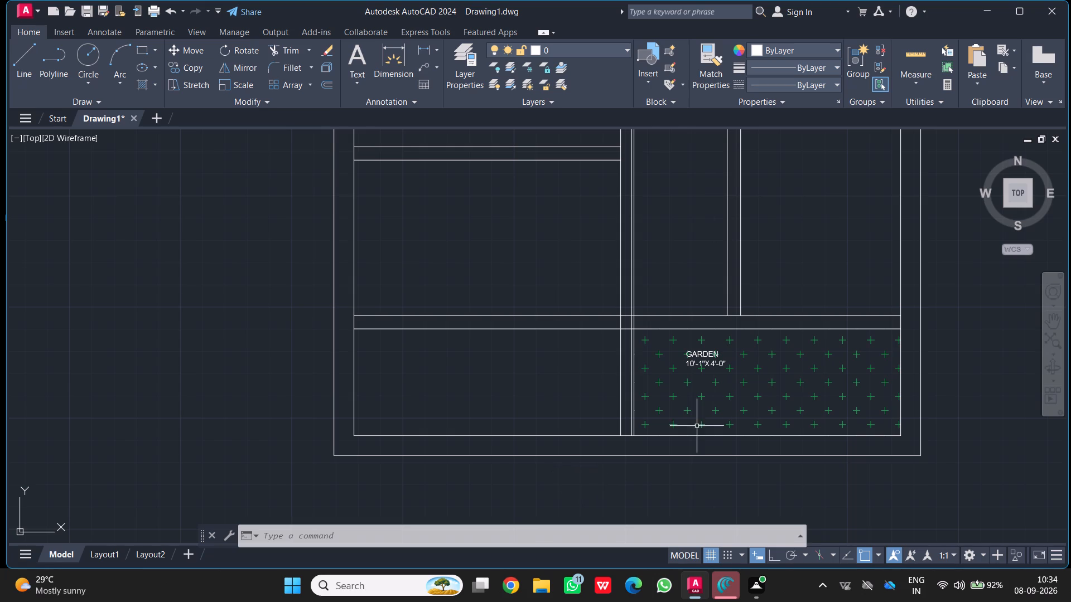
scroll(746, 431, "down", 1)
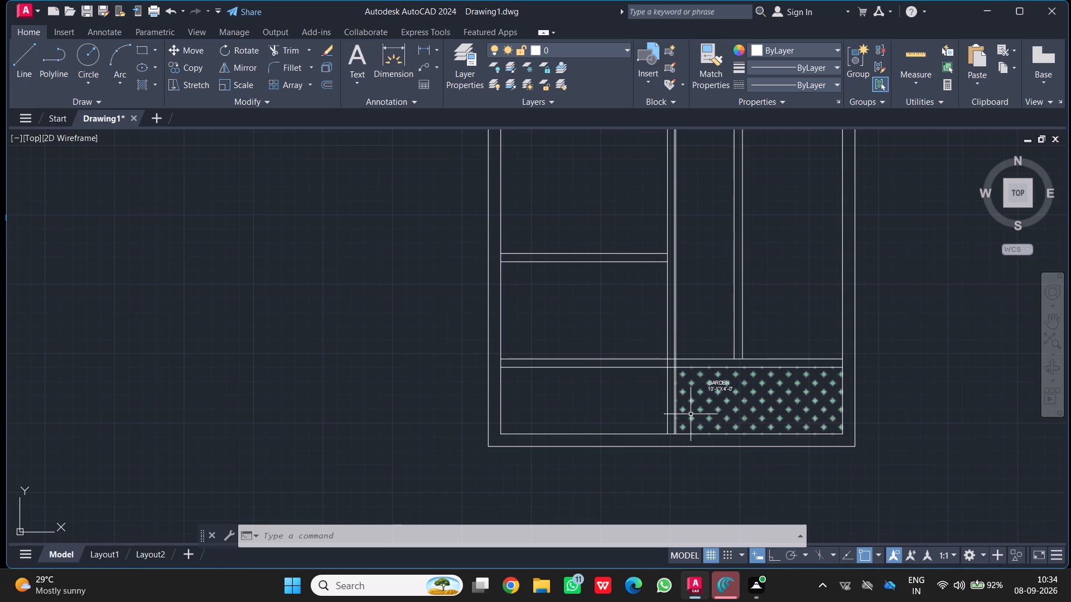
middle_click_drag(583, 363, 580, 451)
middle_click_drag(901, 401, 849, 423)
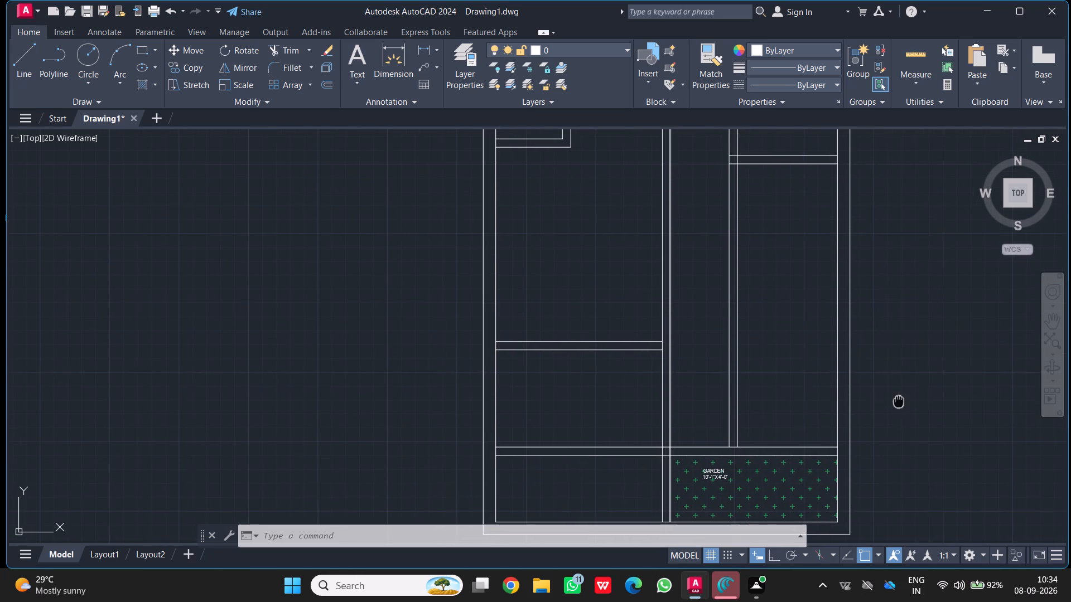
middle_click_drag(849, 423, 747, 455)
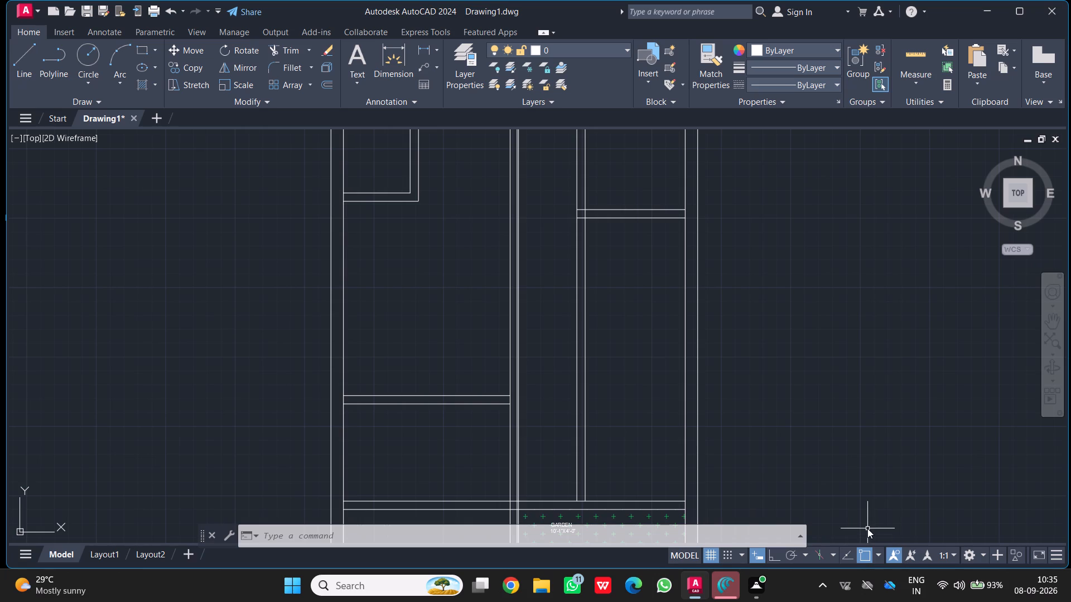
Offset the upper line of the horizontal wall above the garden 6'6" upward.
key("o")
key("Return")
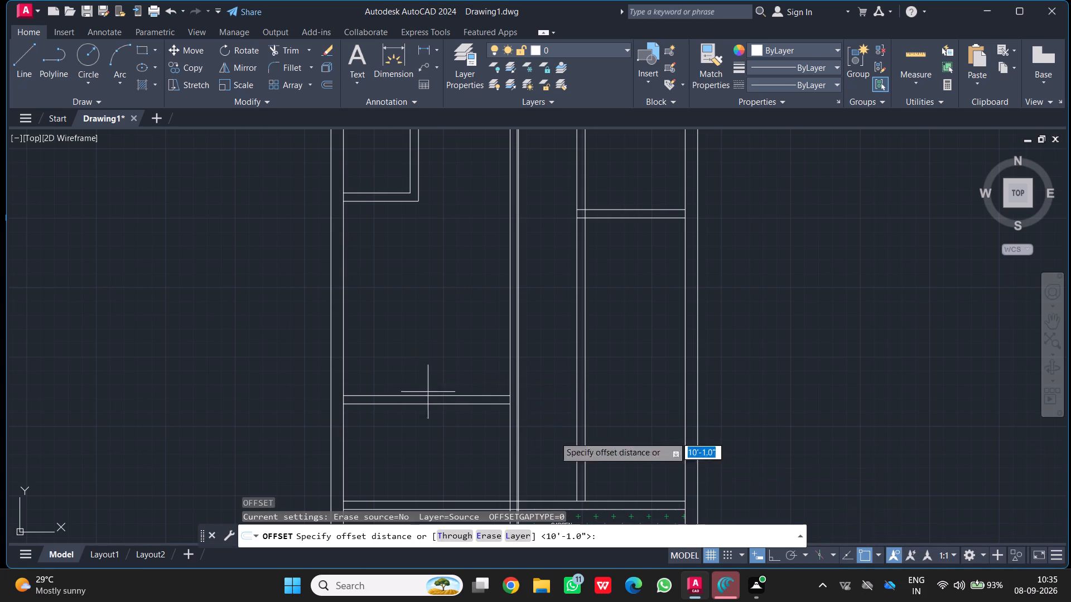
middle_click_drag(631, 449, 654, 337)
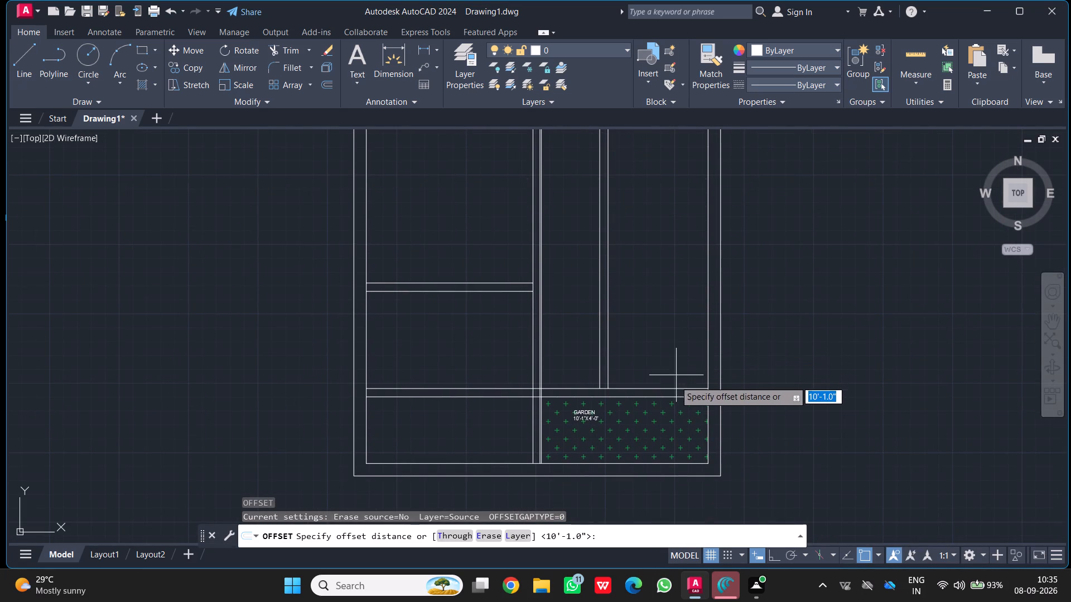
left_click_drag(673, 389, 673, 383)
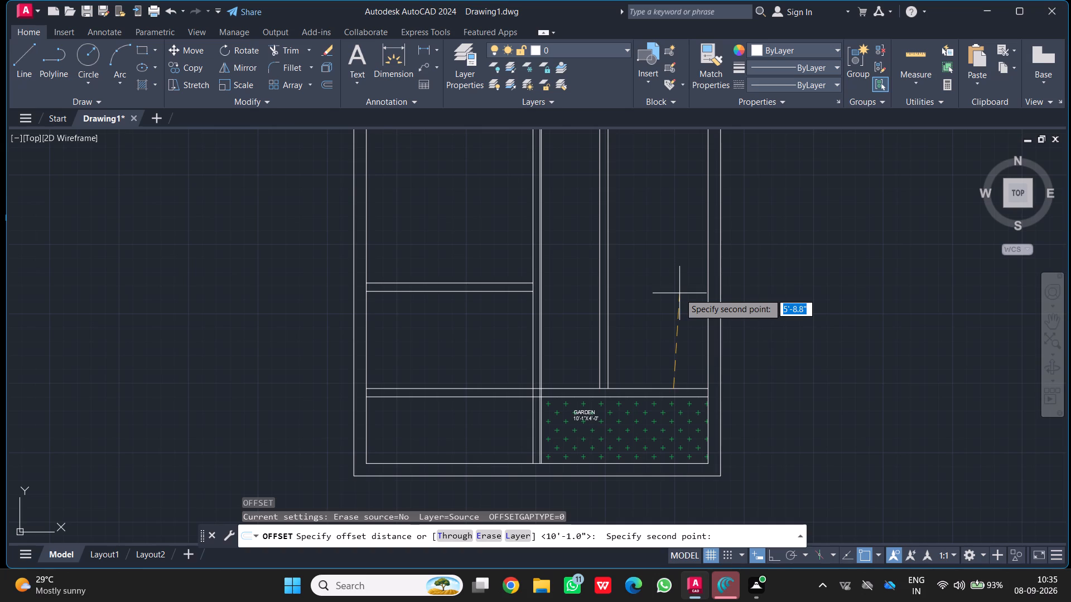
key("6")
type("'6")
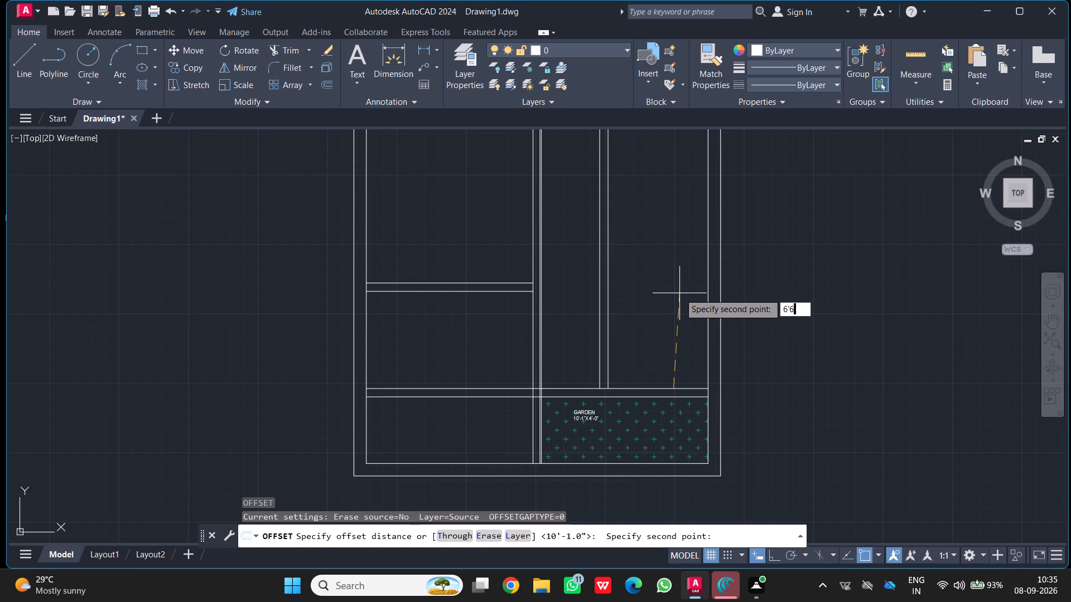
key("shift+quotedbl")
key("Return")
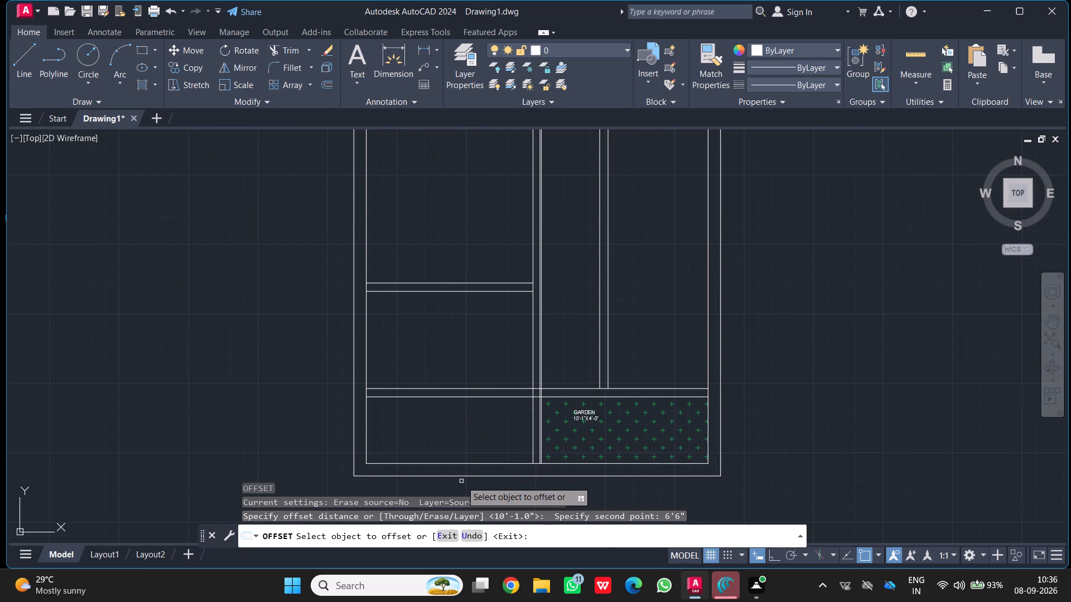
left_click(665, 389)
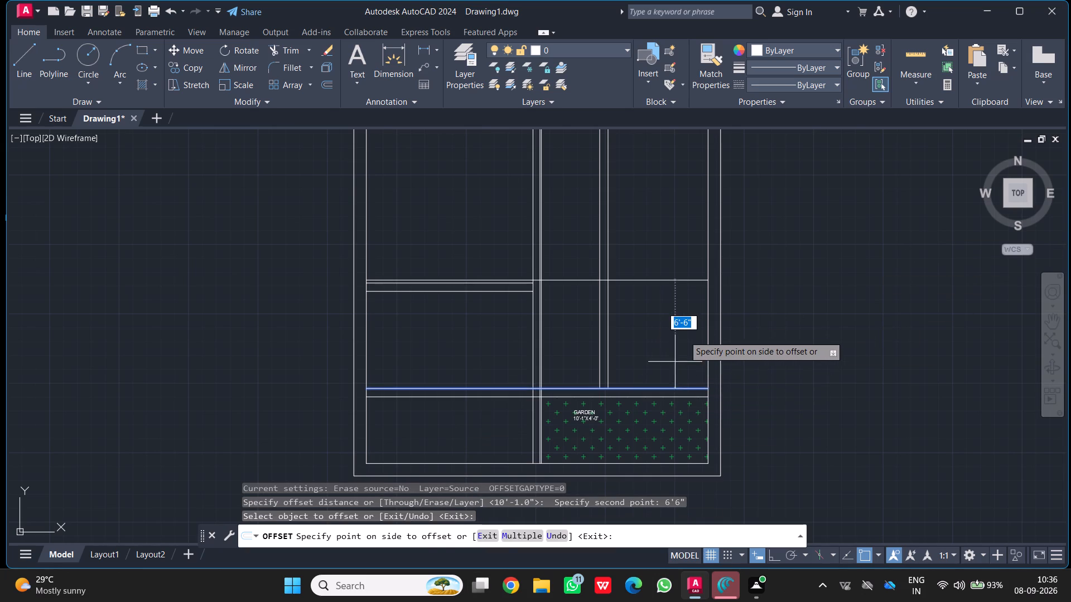
left_click(687, 327)
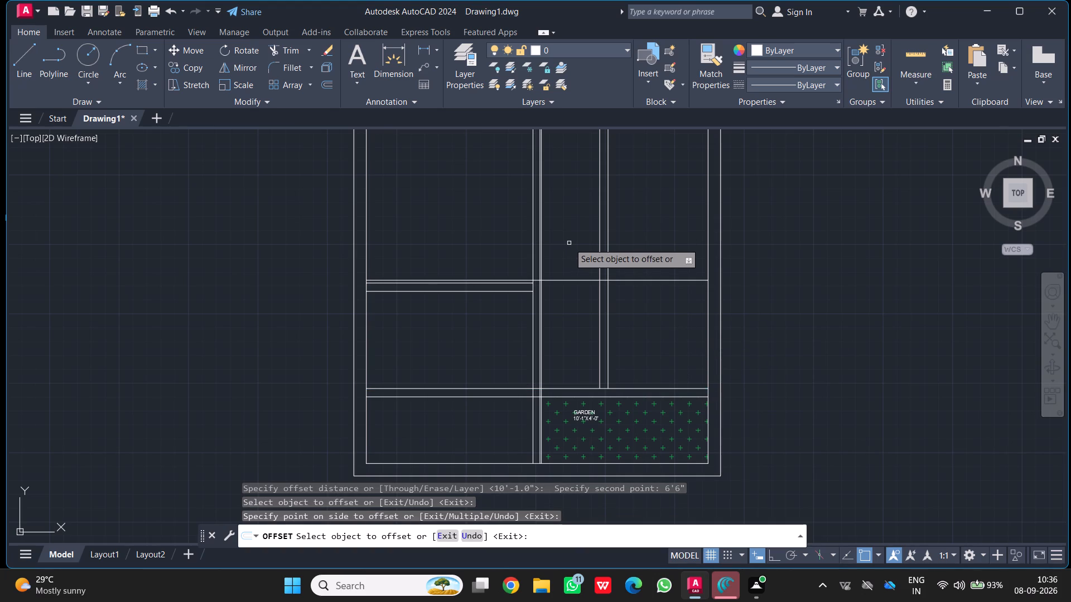
Offset the new horizontal line 6" upward to form the second face of the partition wall.
left_click(657, 279)
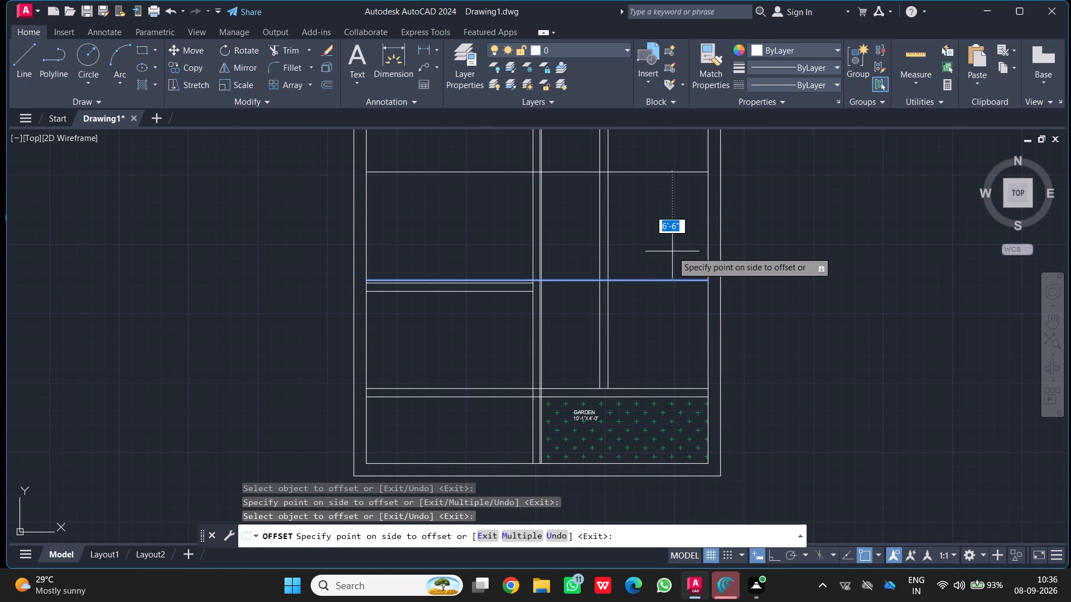
key("6")
key("shift+quotedbl")
key("Return")
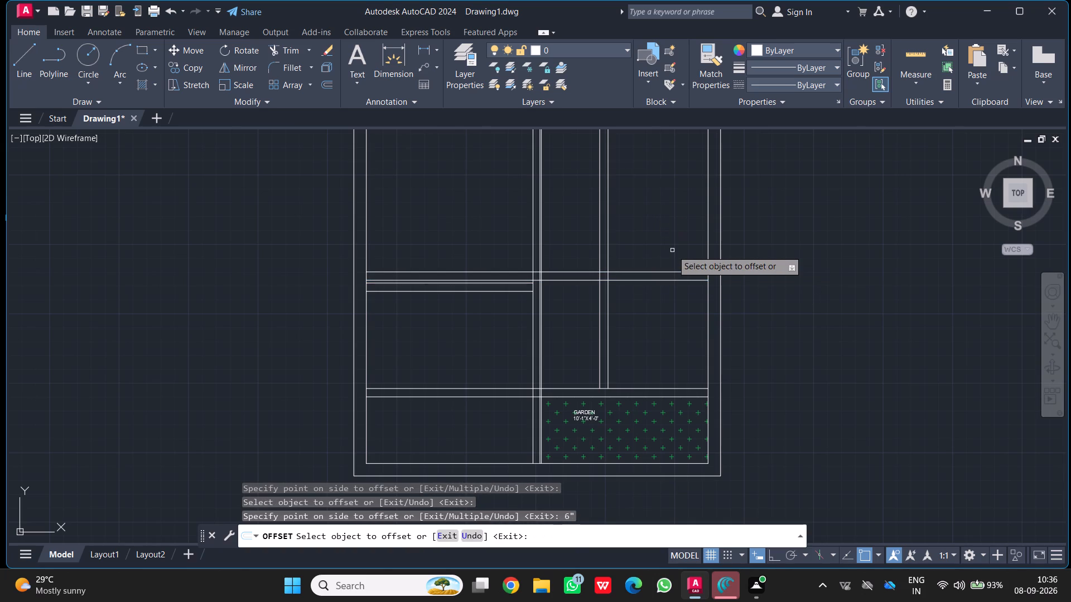
Offset the inner face of the right outer wall 10' inward toward the central vertical partition.
scroll(639, 278, "down", 1)
middle_click(638, 278)
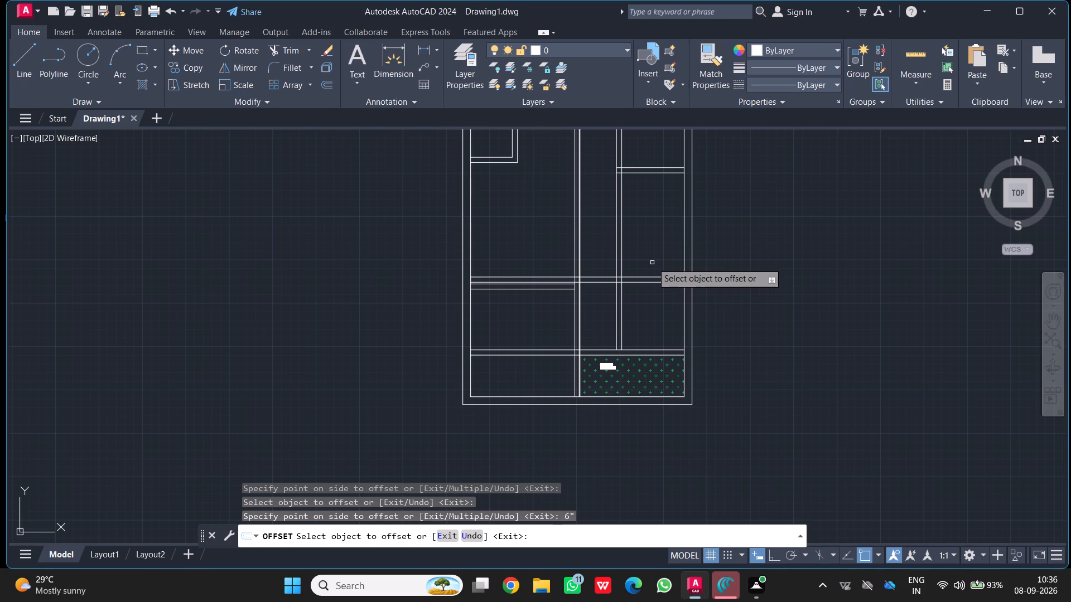
left_click(686, 314)
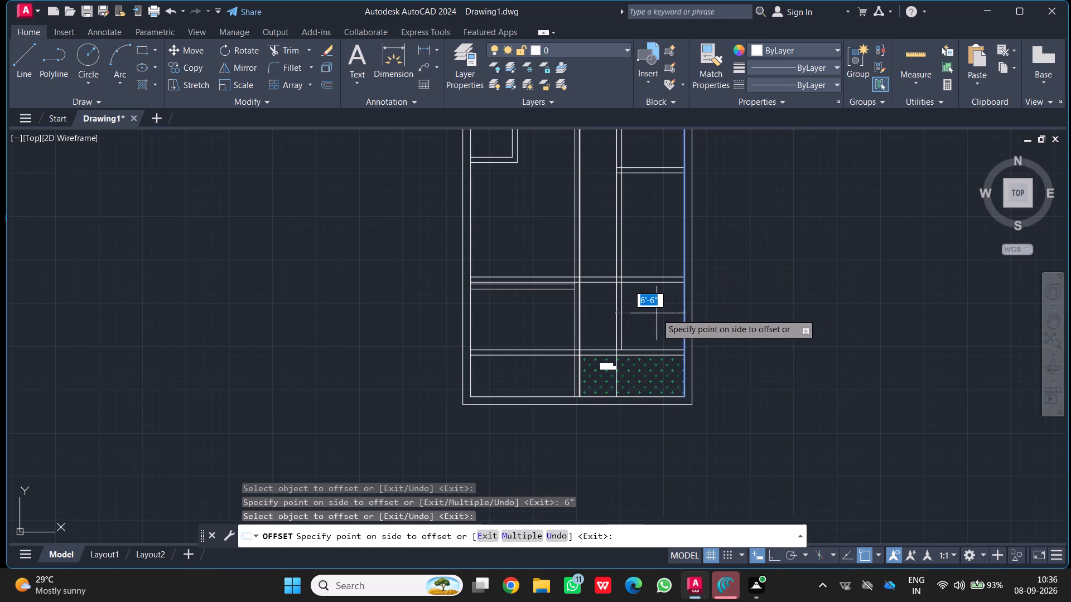
key("1")
type("0'")
key("Return")
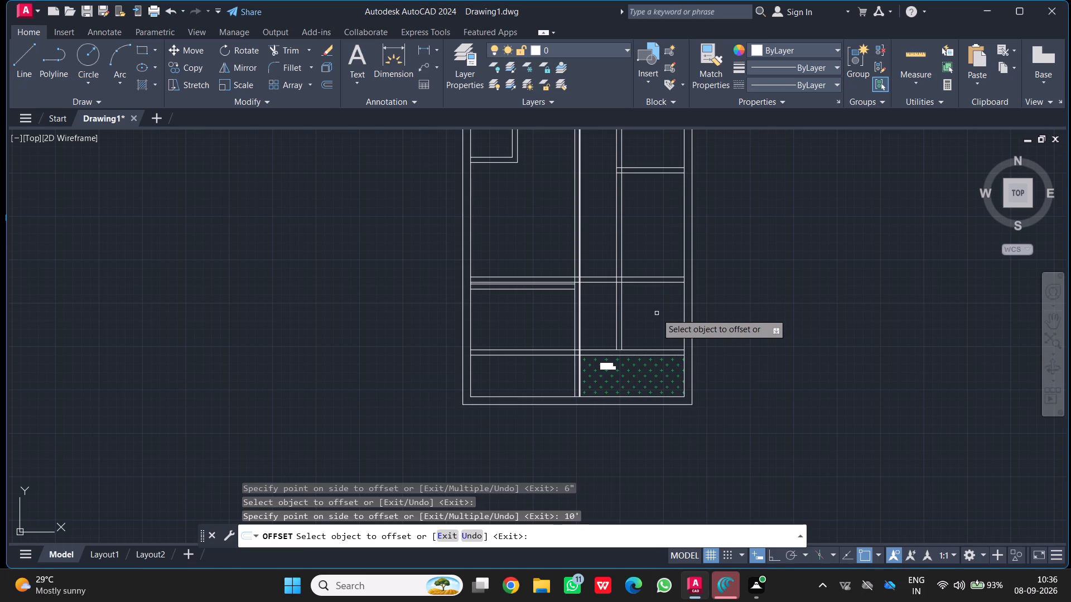
Offset the inner face of the right outer wall 6'6" inward toward the right vertical partition.
left_click(684, 330)
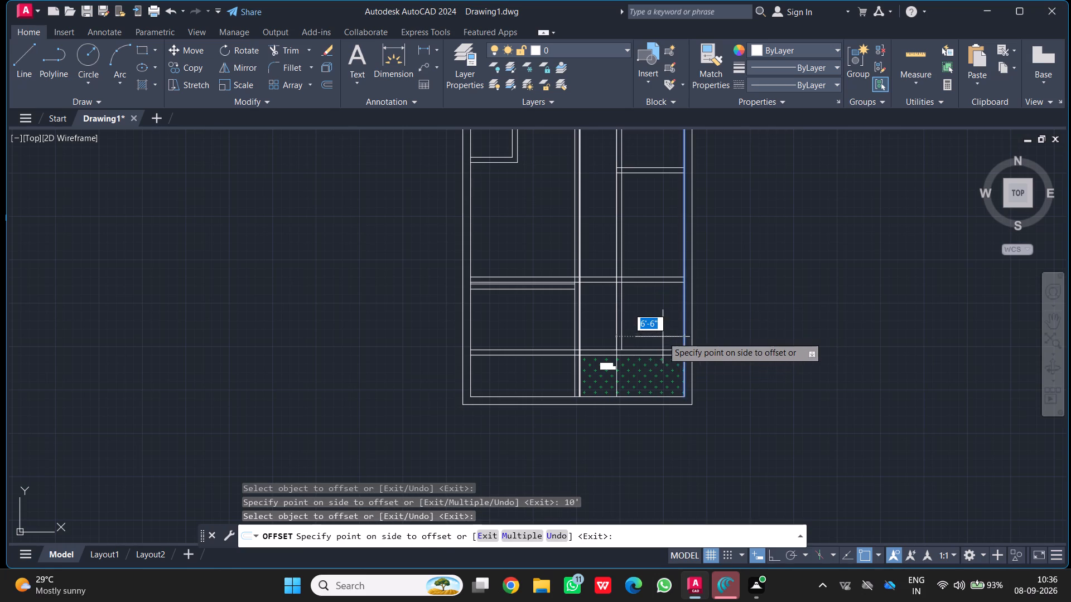
left_click(616, 334)
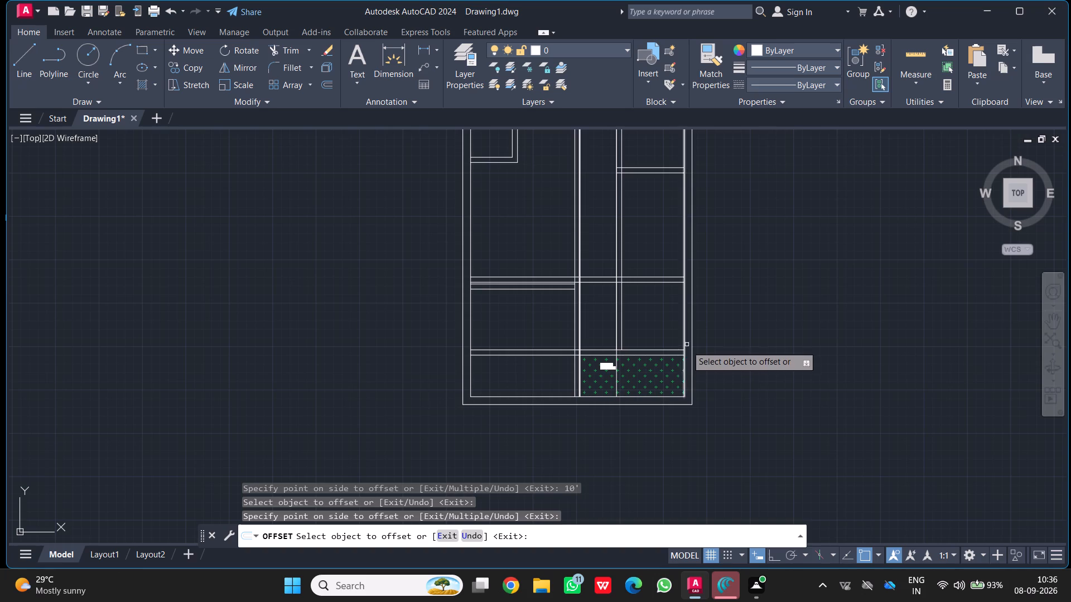
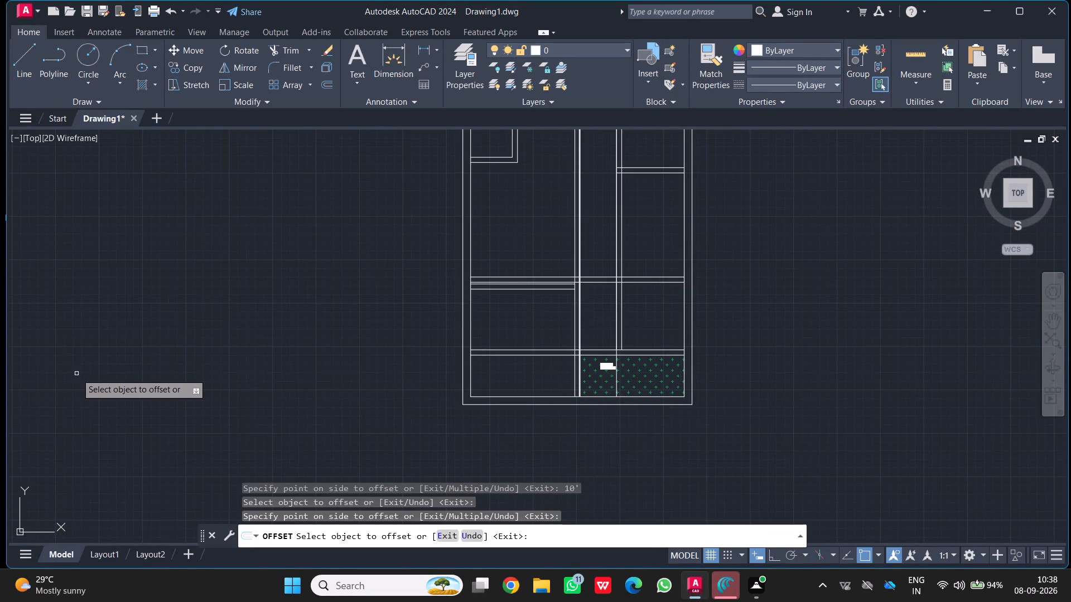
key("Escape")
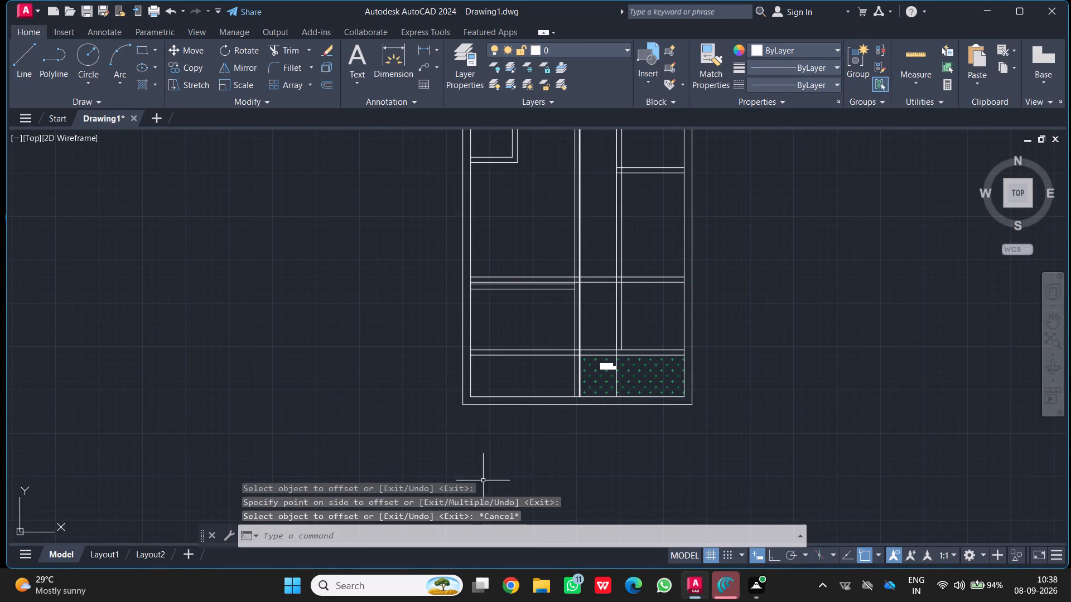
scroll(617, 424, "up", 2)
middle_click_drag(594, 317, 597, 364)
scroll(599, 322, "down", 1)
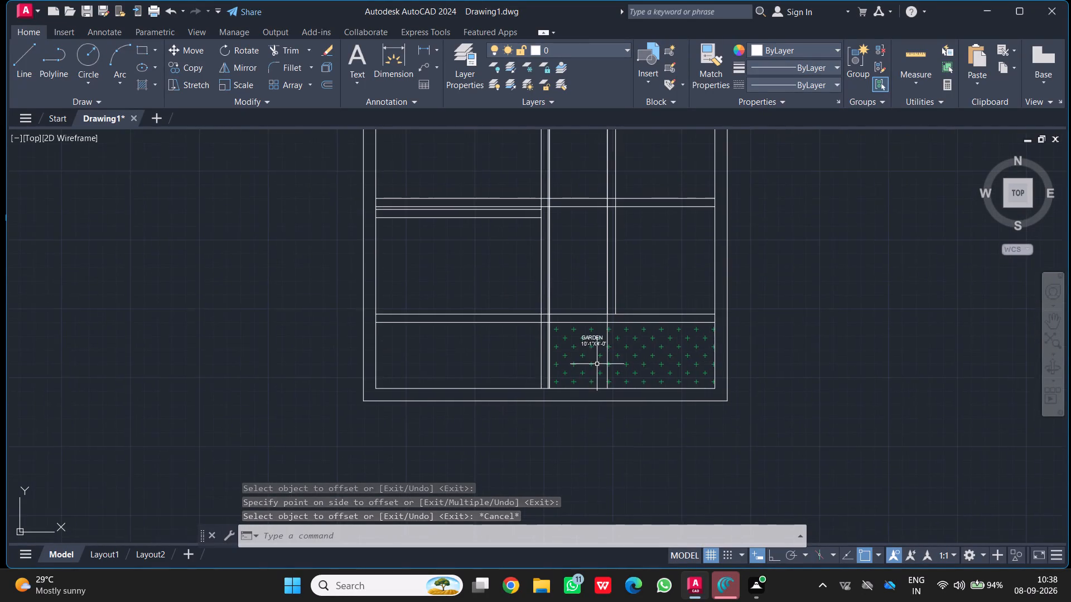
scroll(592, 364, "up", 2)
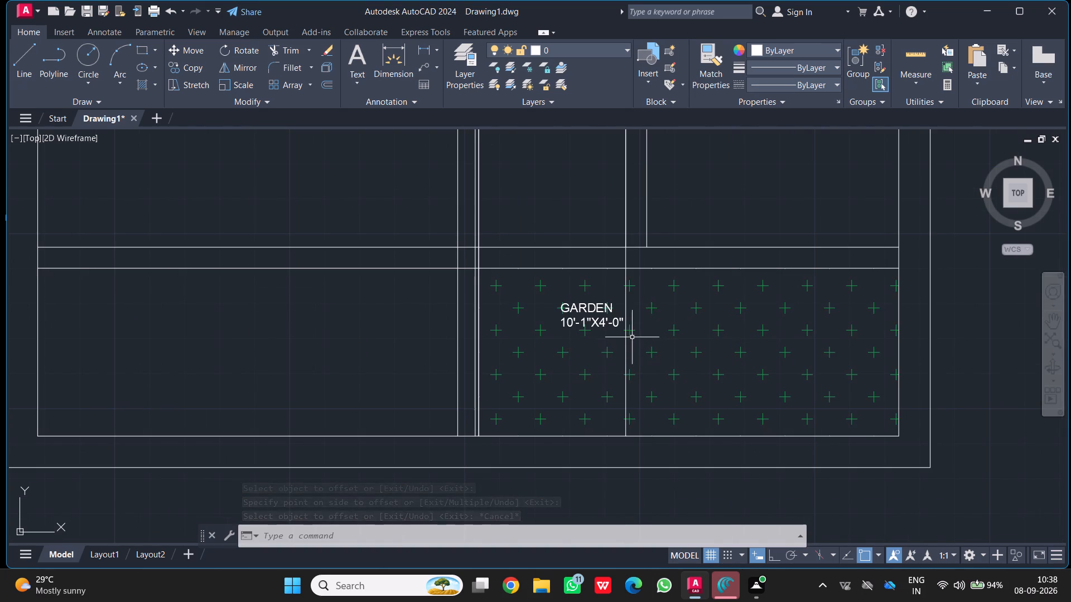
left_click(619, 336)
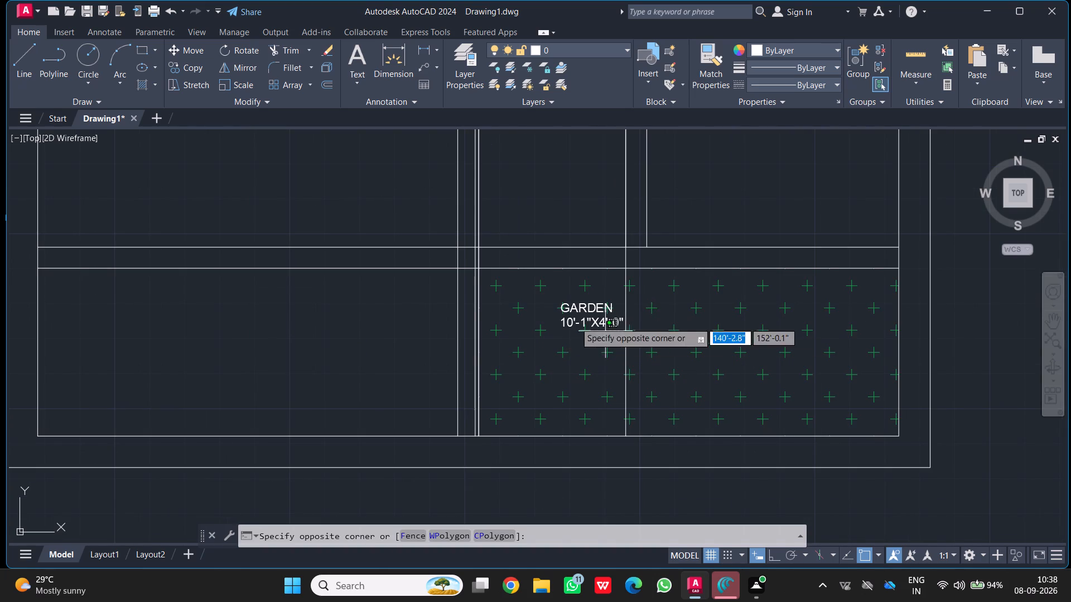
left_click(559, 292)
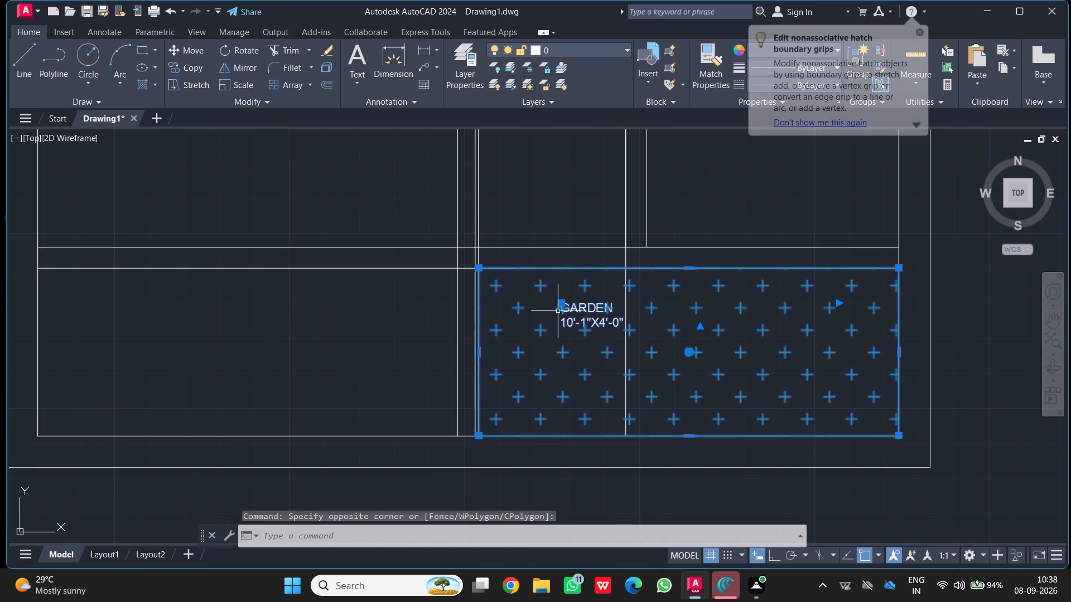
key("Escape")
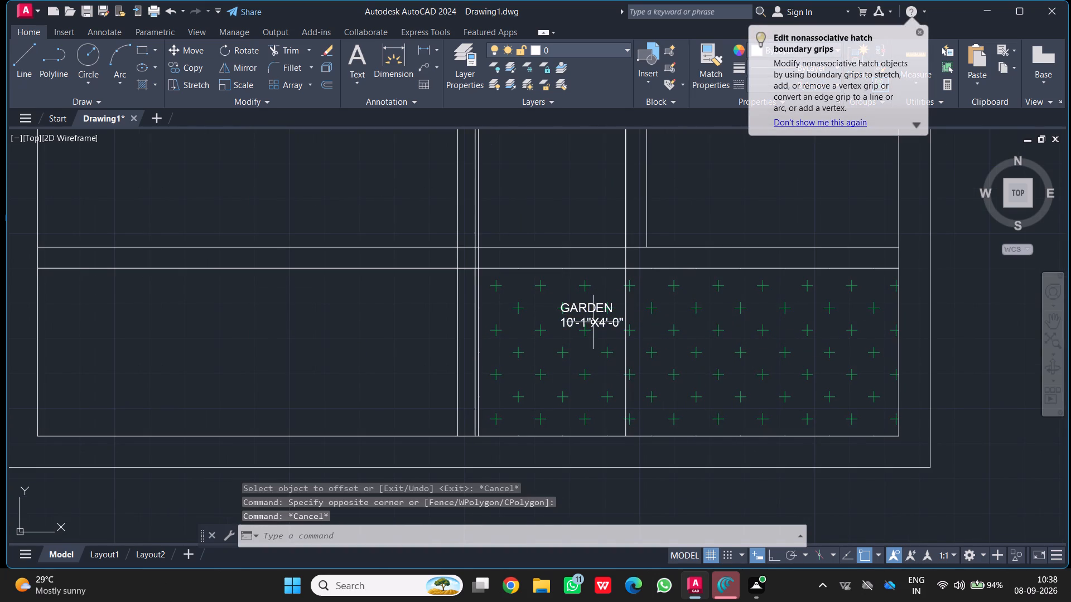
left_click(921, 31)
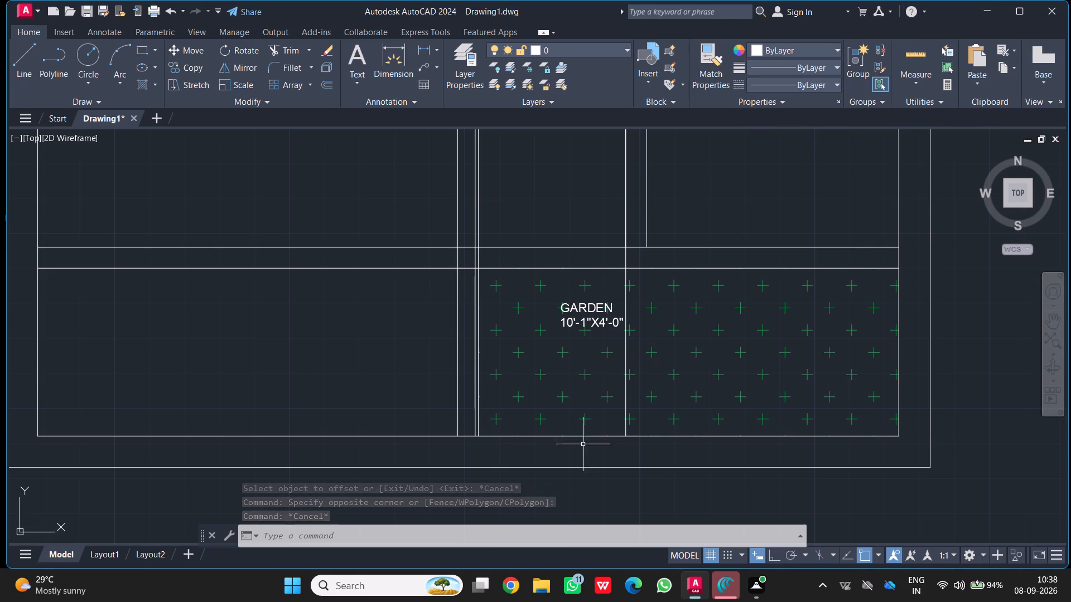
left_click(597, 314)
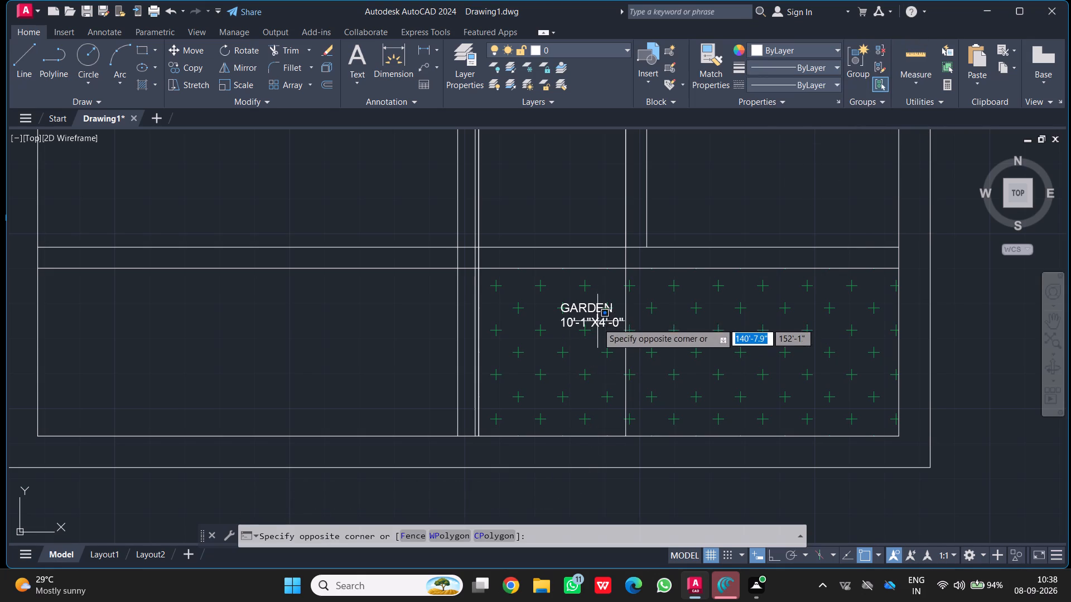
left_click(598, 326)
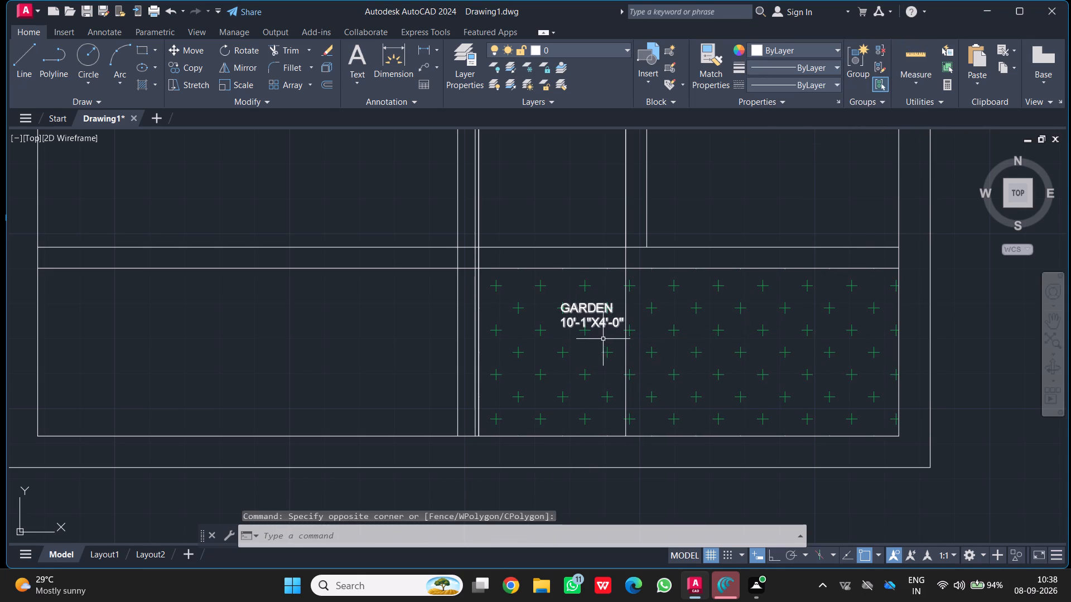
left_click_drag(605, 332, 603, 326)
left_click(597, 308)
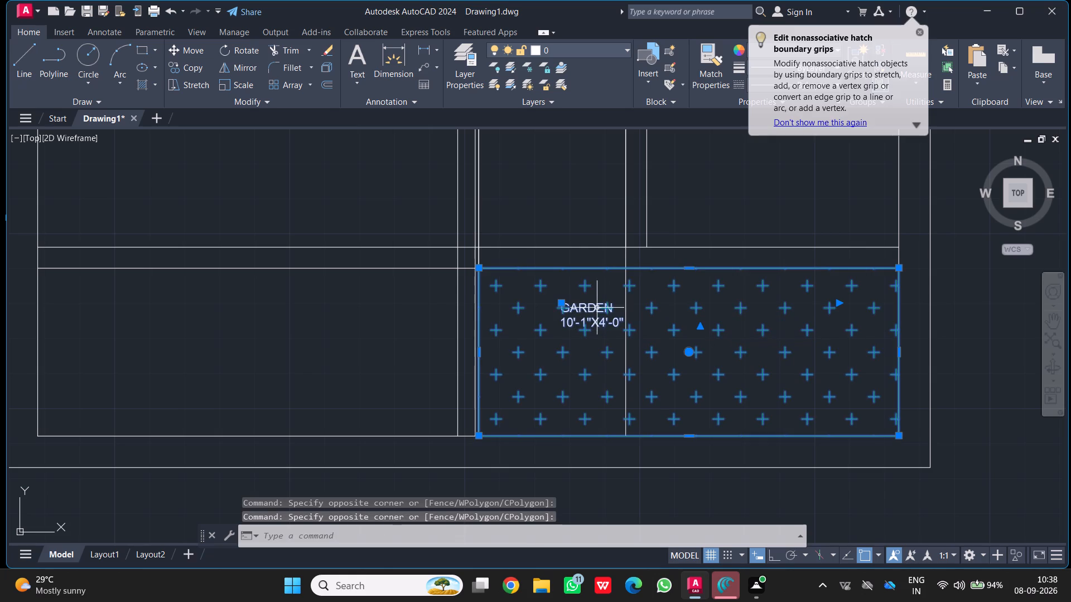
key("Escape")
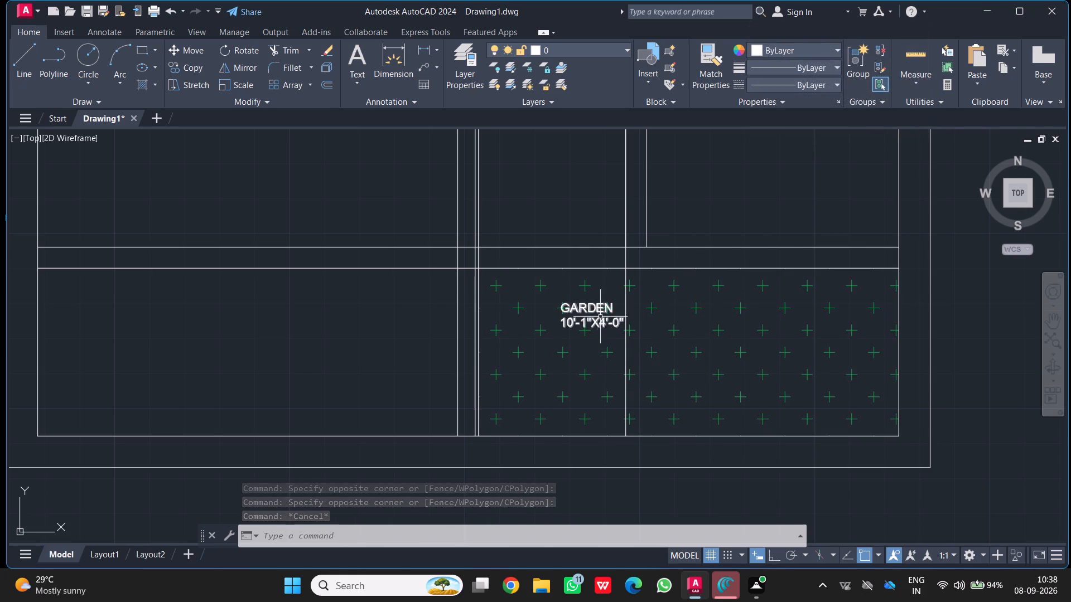
Set the text height of the GARDEN 10'-1"X4'-0" label to 1' in its properties.
left_click_drag(602, 321, 606, 308)
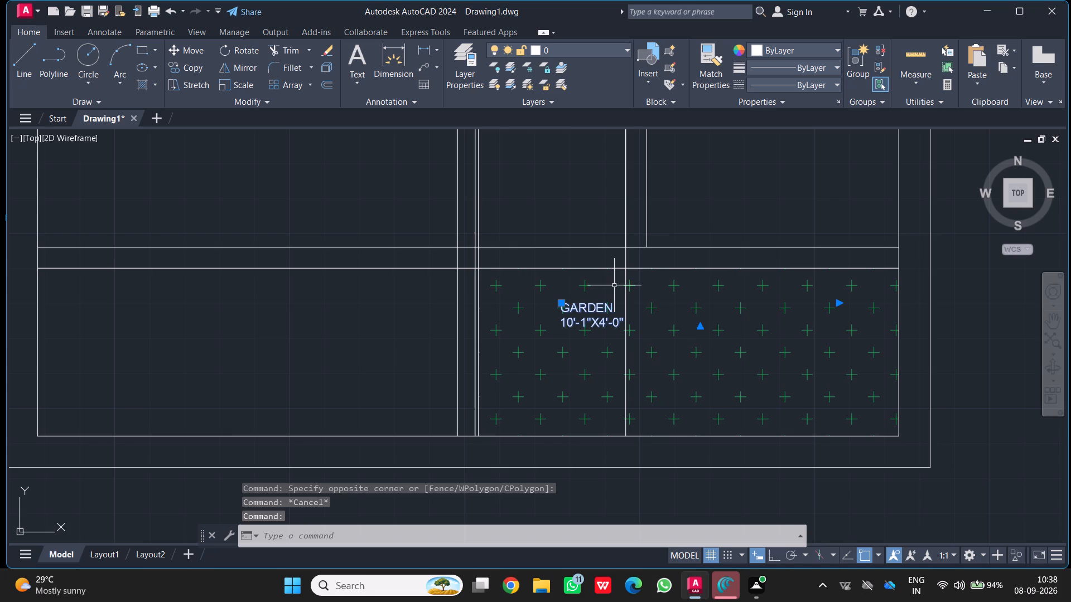
type("PR")
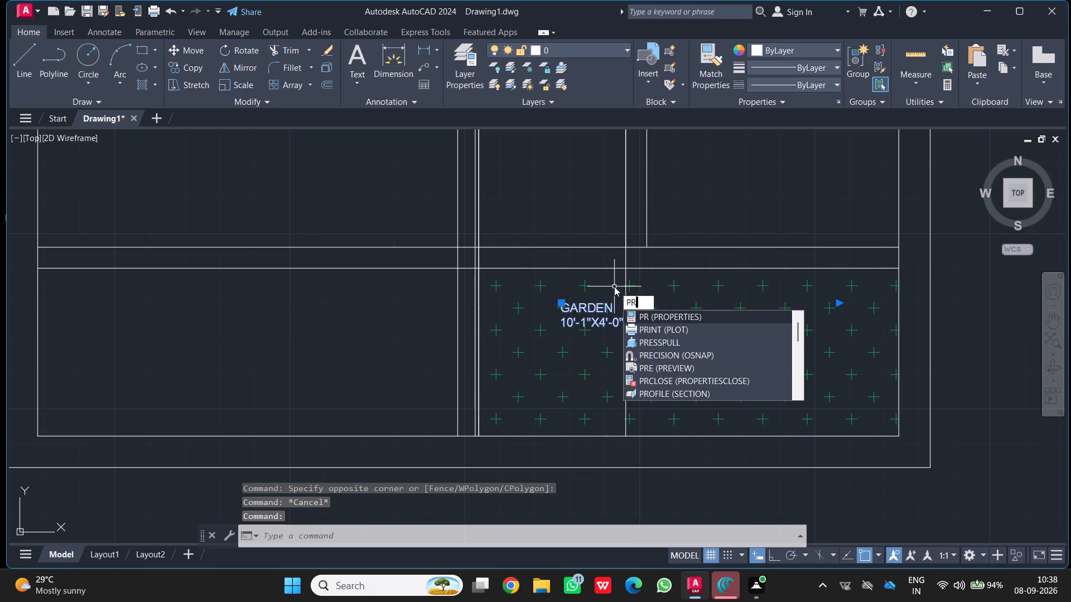
key("Return")
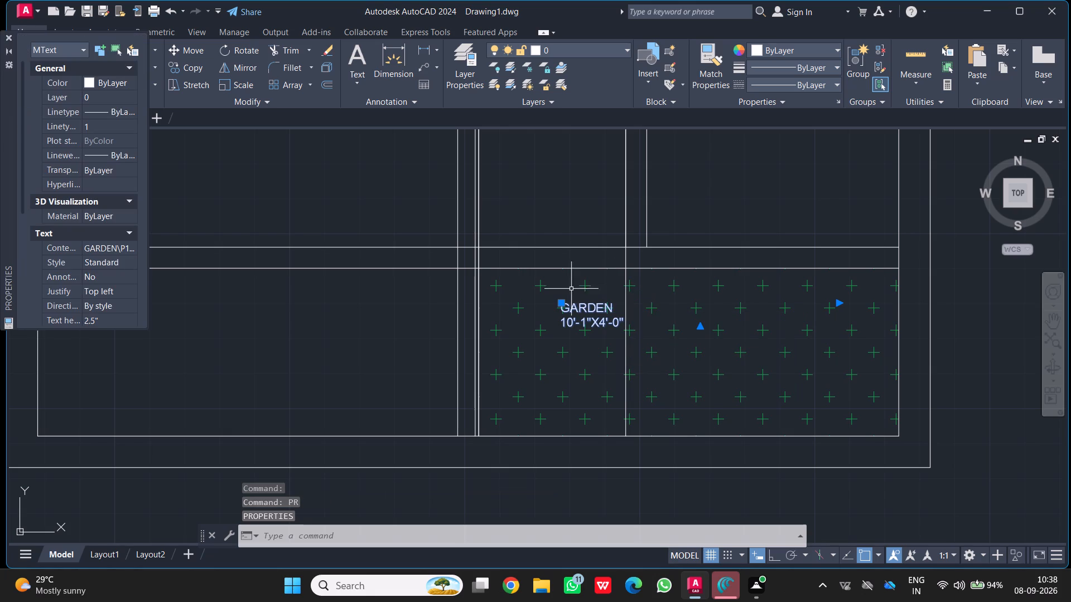
left_click(105, 320)
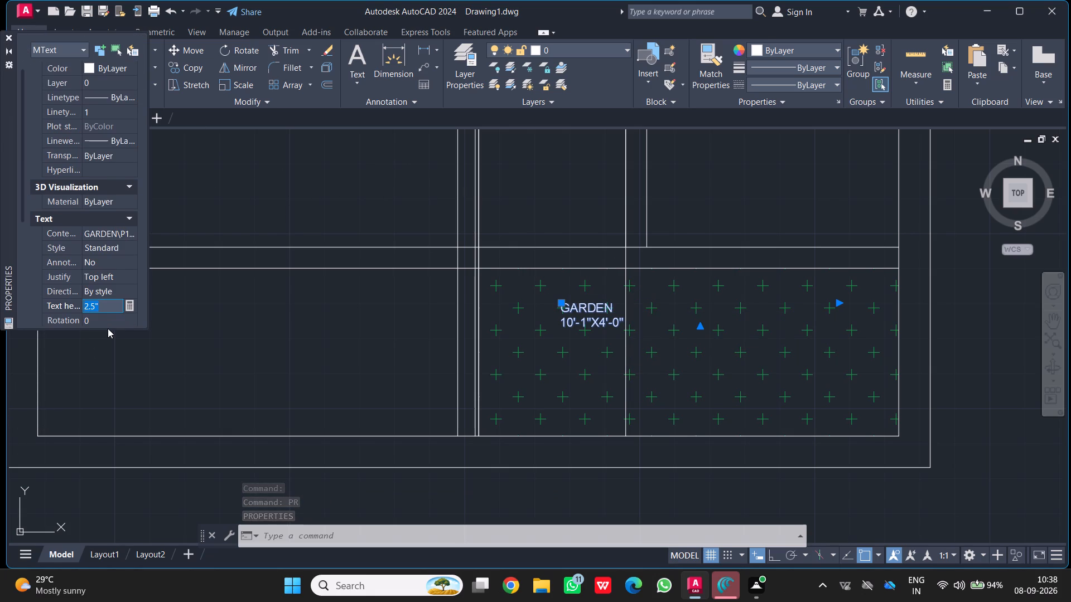
key("BackSpace")
key("BackSpace")
key("1")
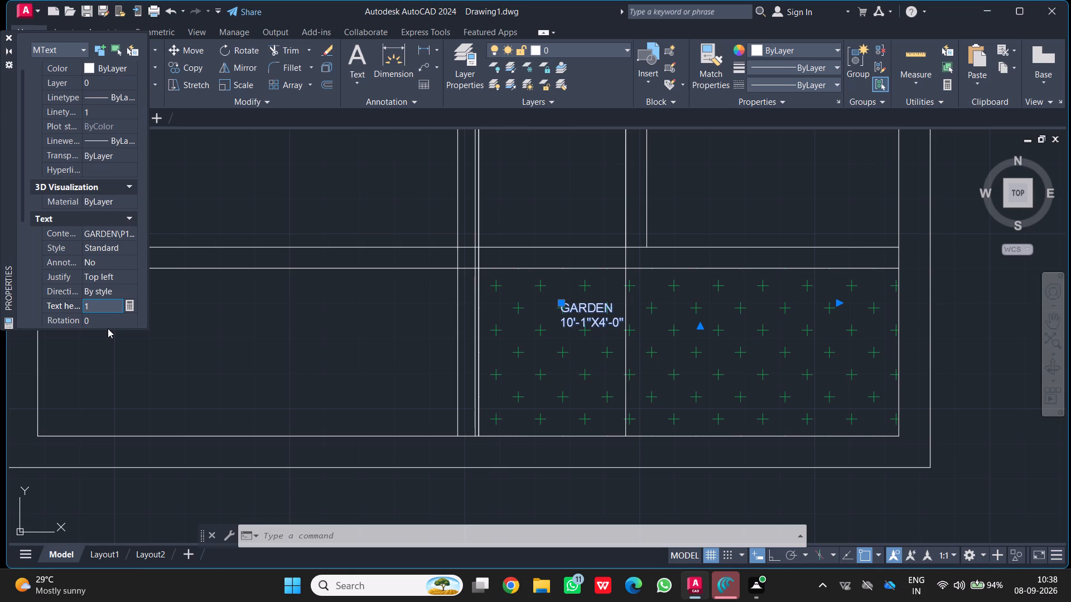
key("apostrophe")
key("Return")
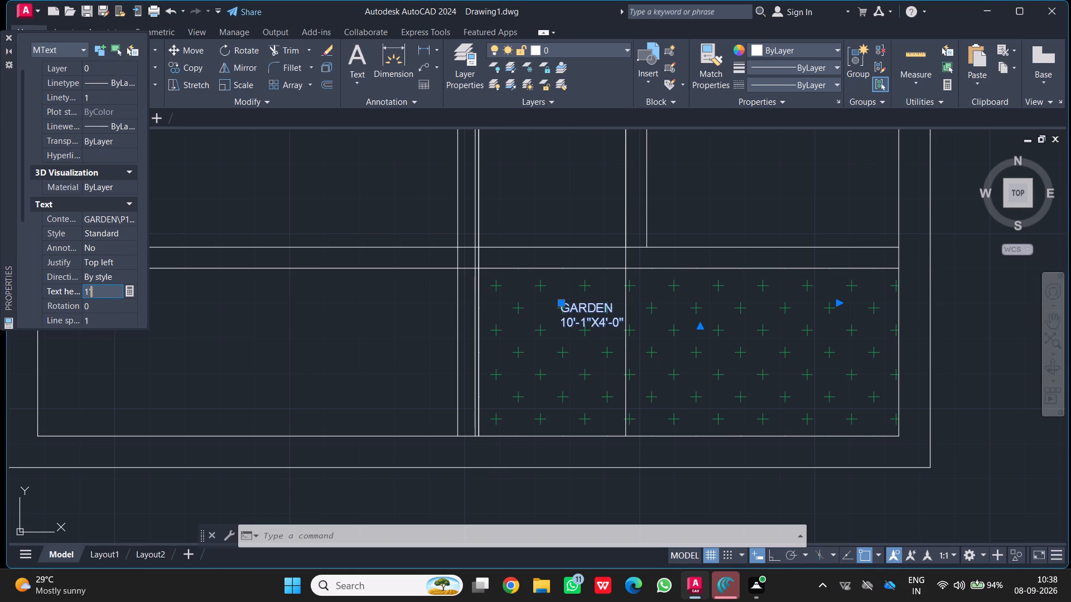
left_click(202, 410)
left_click(208, 386)
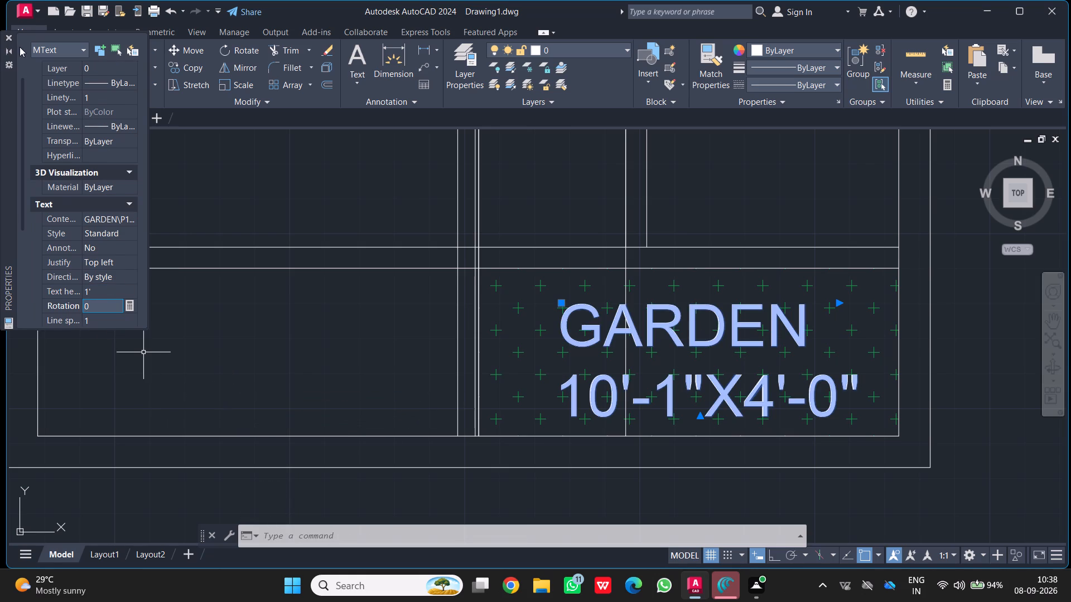
left_click(9, 34)
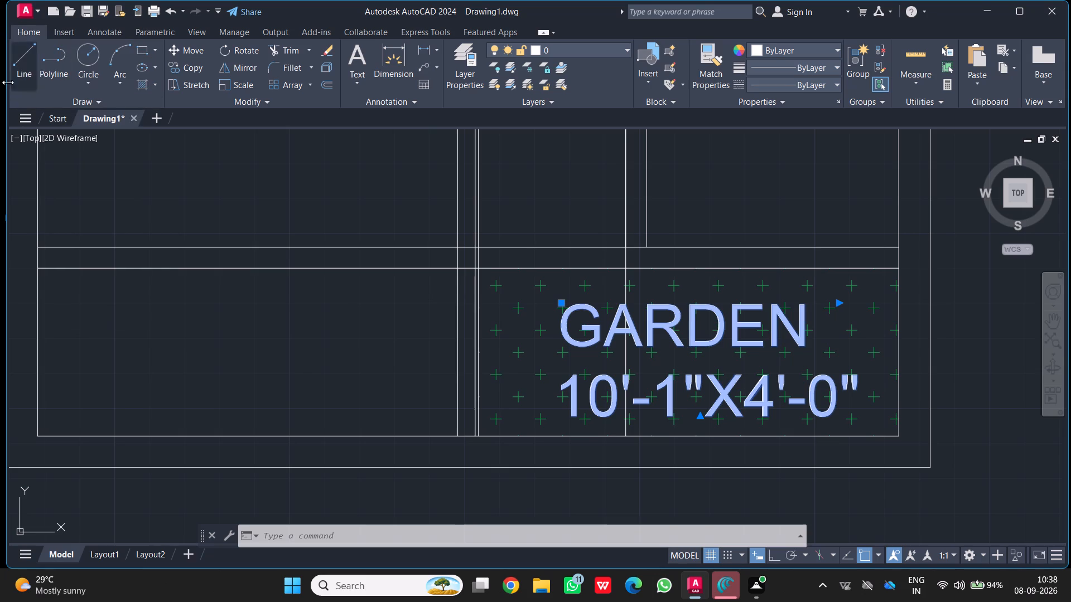
key("Escape")
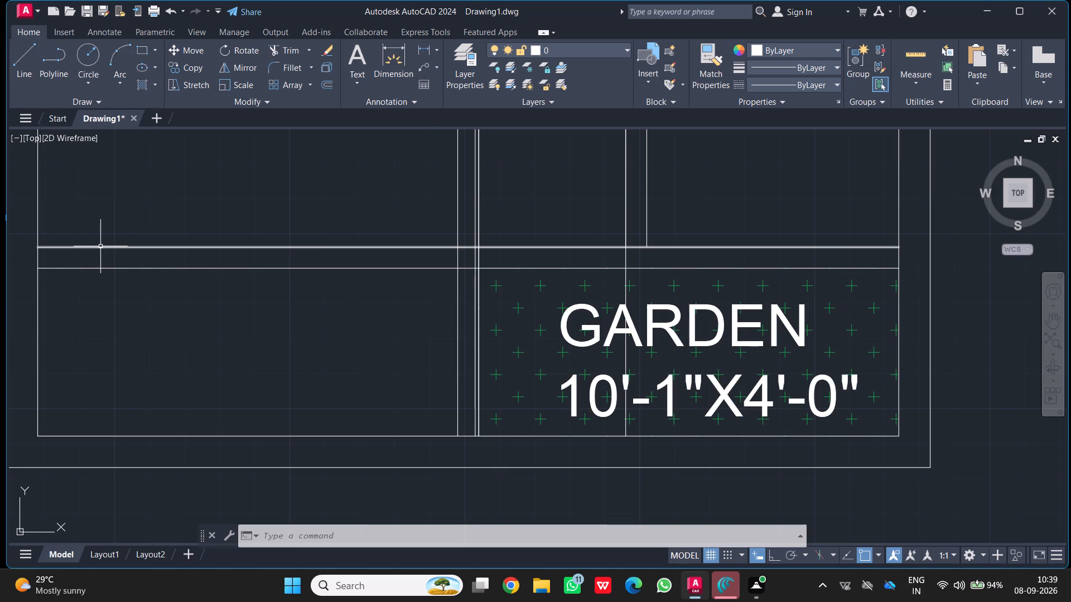
Examine the partition wall layout from the garden strip up through the rooms above it.
scroll(70, 502, "down", 1)
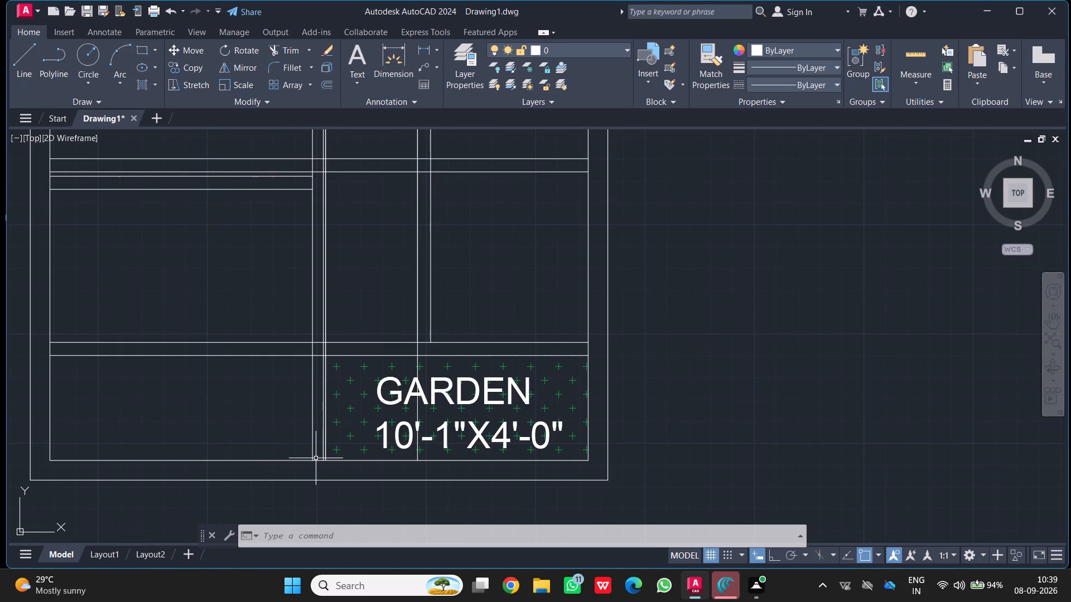
scroll(317, 457, "down", 1)
middle_click(317, 457)
middle_click_drag(404, 481, 481, 423)
scroll(404, 481, "down", 1)
middle_click_drag(478, 423, 483, 464)
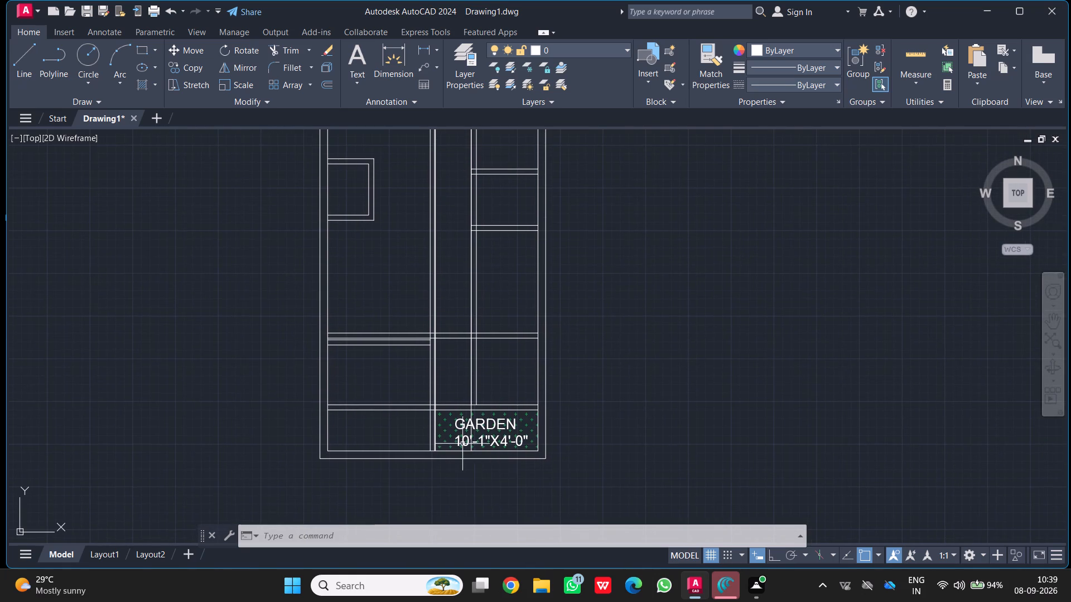
scroll(462, 440, "up", 1)
middle_click_drag(443, 462, 477, 496)
scroll(472, 488, "down", 1)
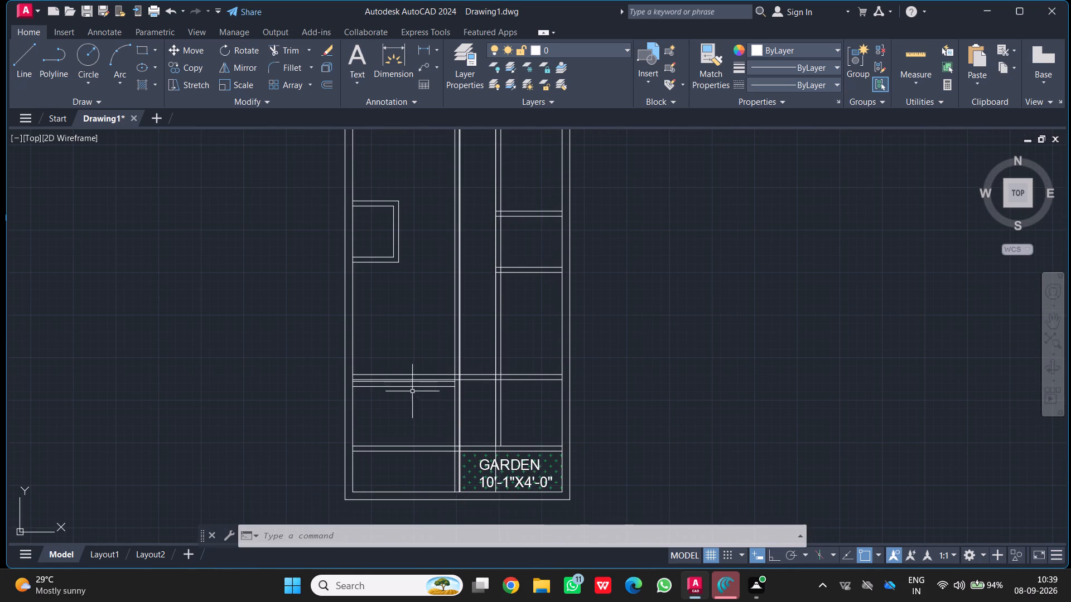
middle_click(448, 390)
scroll(450, 390, "down", 1)
scroll(446, 377, "up", 1)
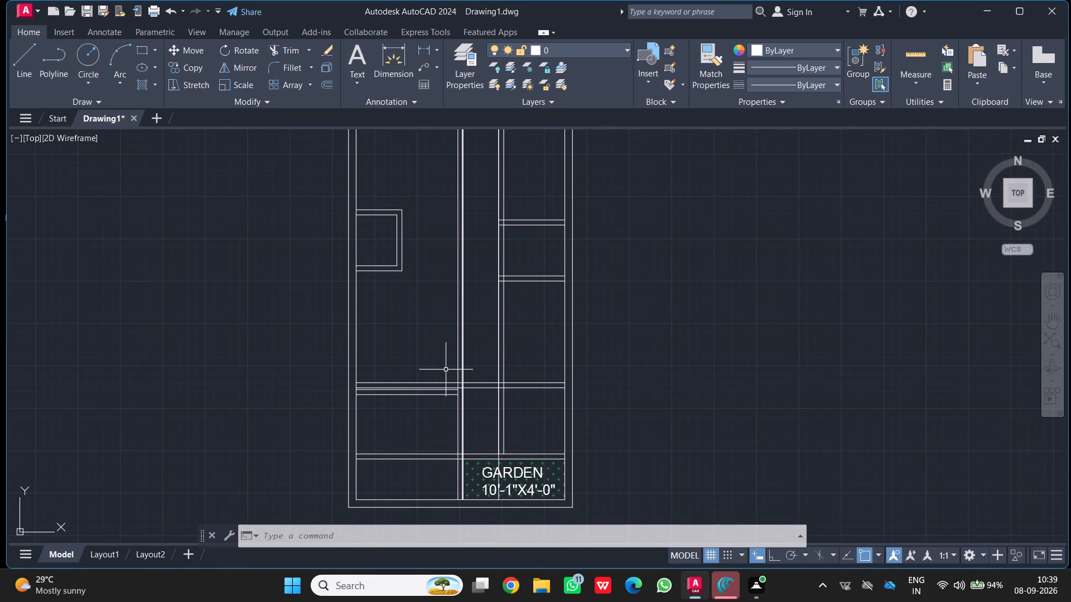
scroll(450, 352, "up", 1)
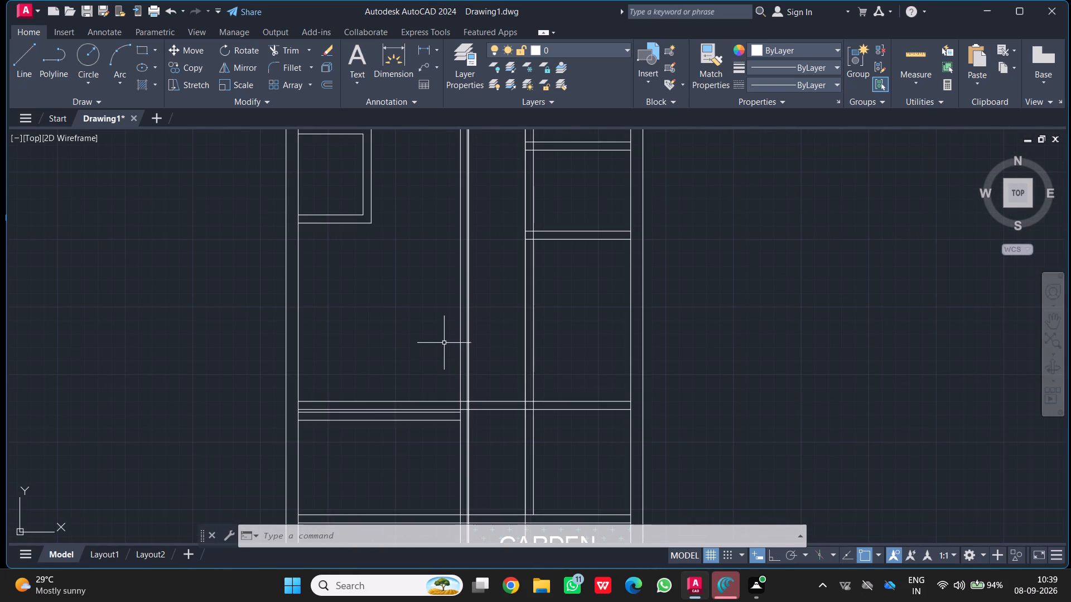
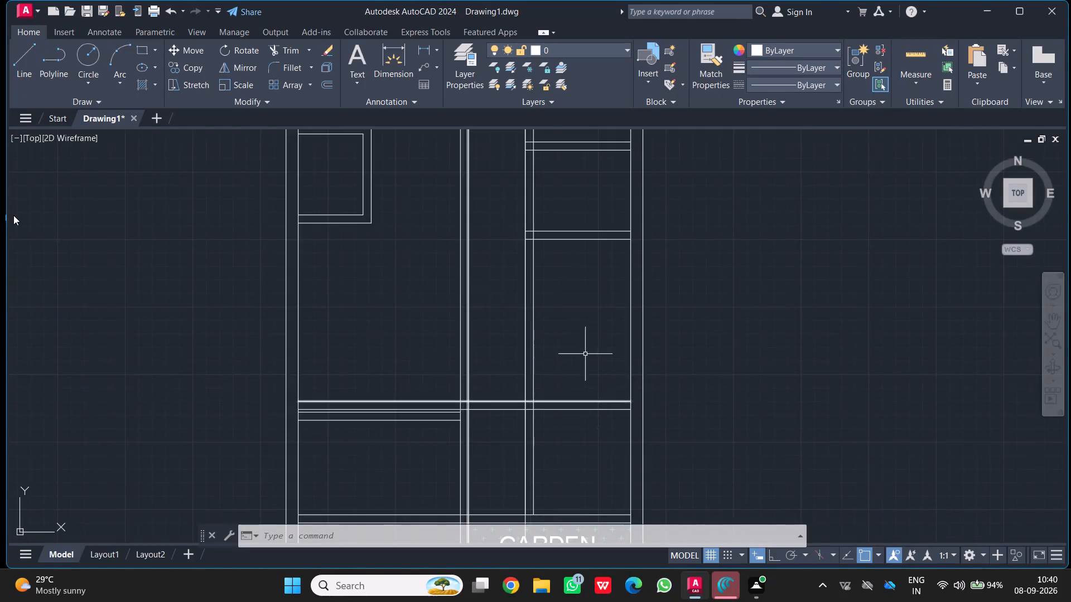
Trim both lines of the right vertical partition wall between the small right room's lower wall and the full-width horizontal partition above the garden.
scroll(581, 349, "down", 1)
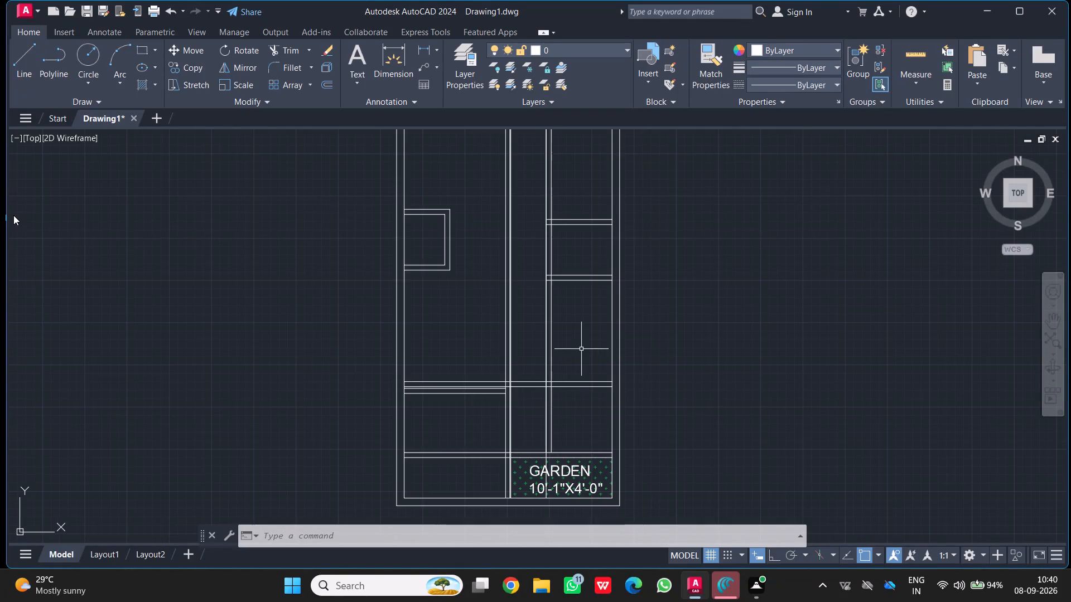
middle_click_drag(575, 352, 13, 215)
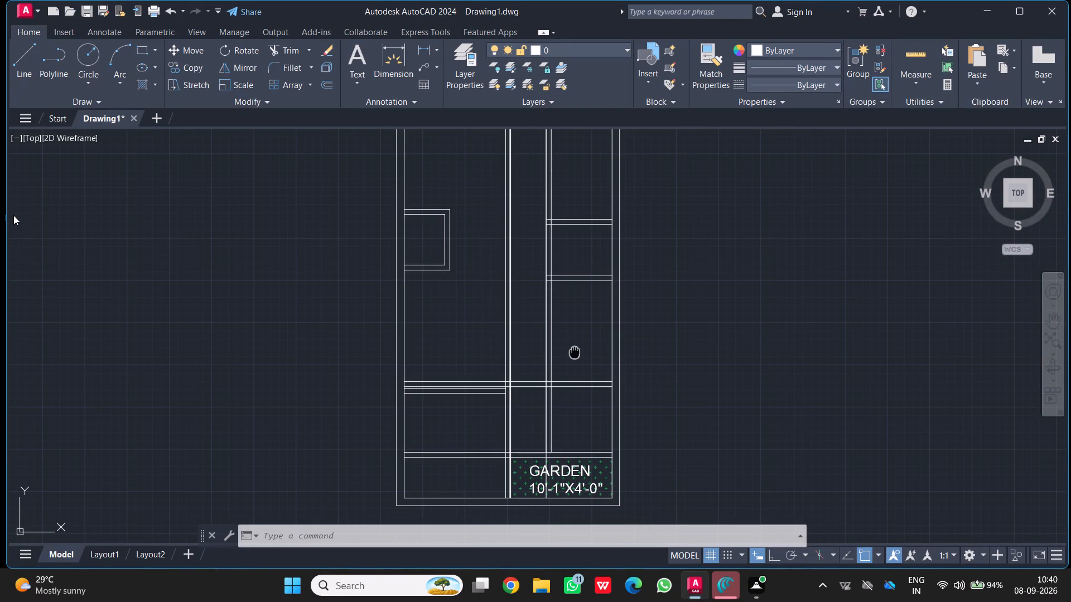
middle_click_drag(13, 215, 551, 358)
scroll(552, 356, "down", 1)
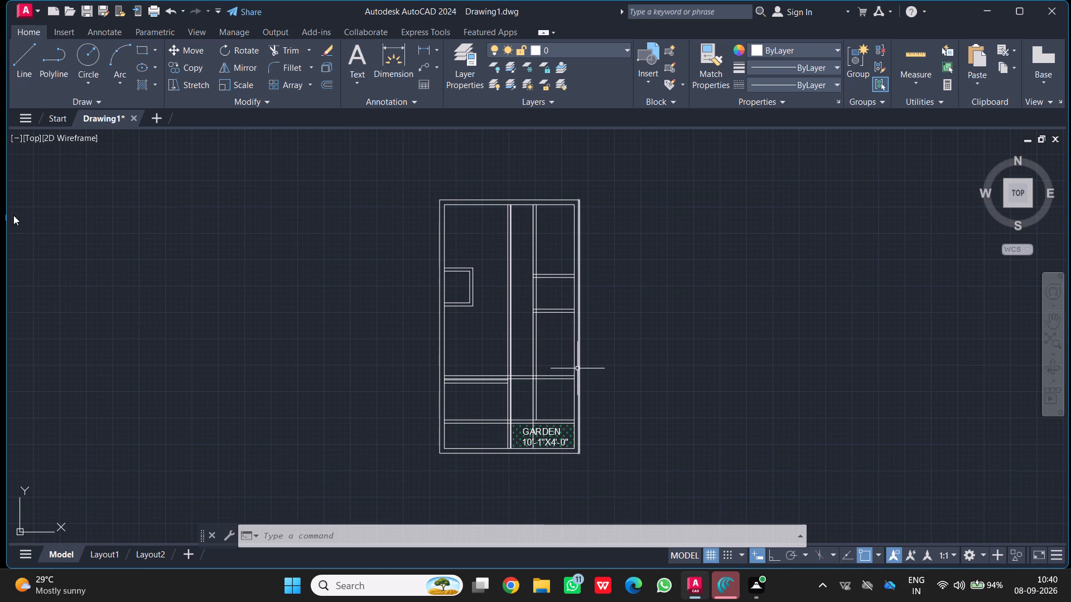
scroll(576, 368, "up", 2)
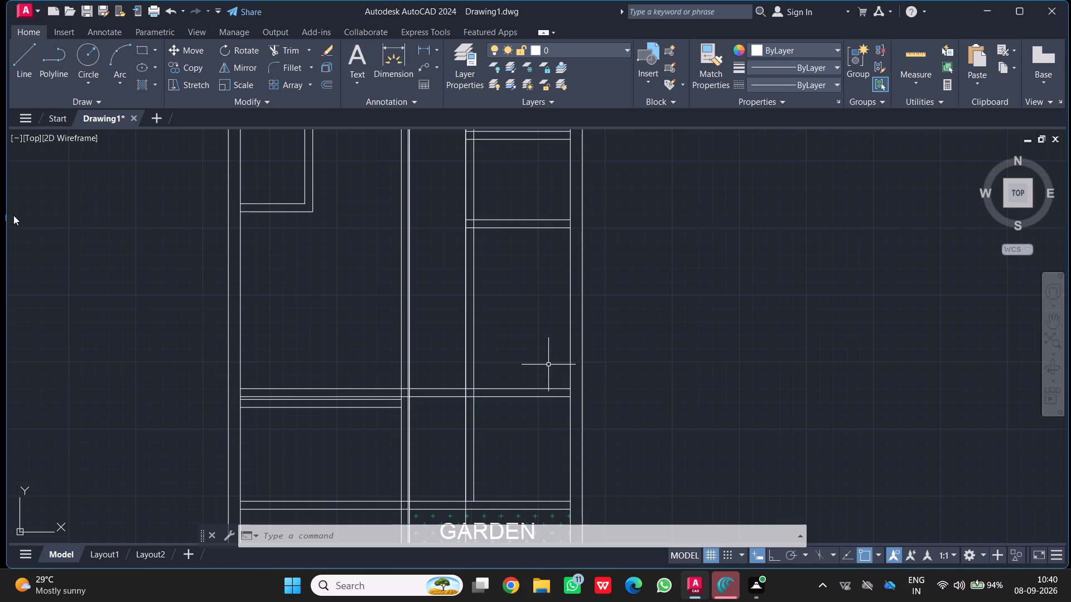
scroll(548, 365, "down", 1)
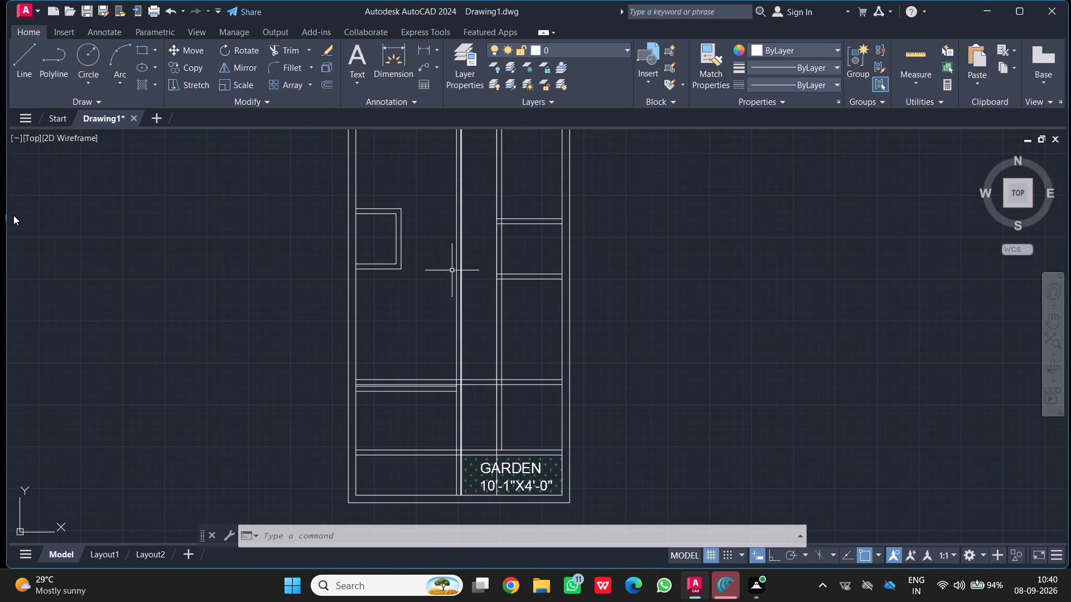
left_click(286, 53)
left_click(472, 328)
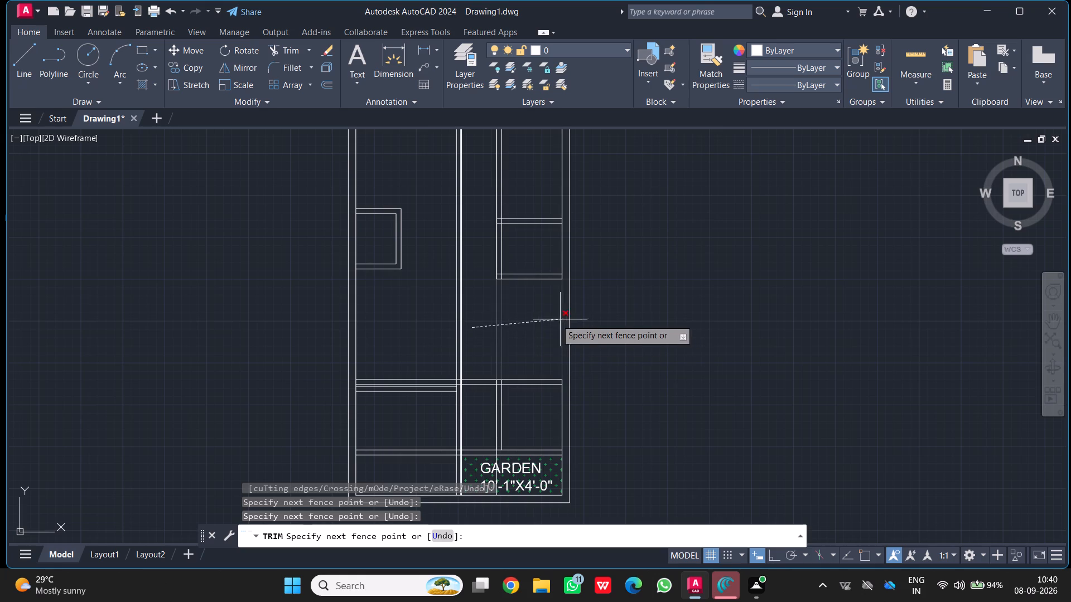
left_click(528, 329)
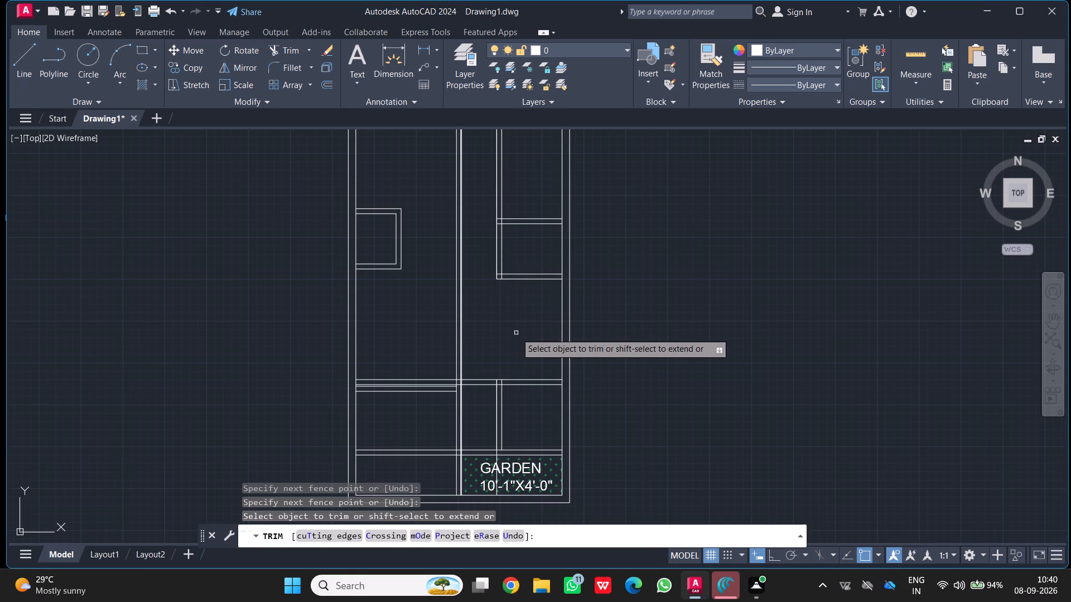
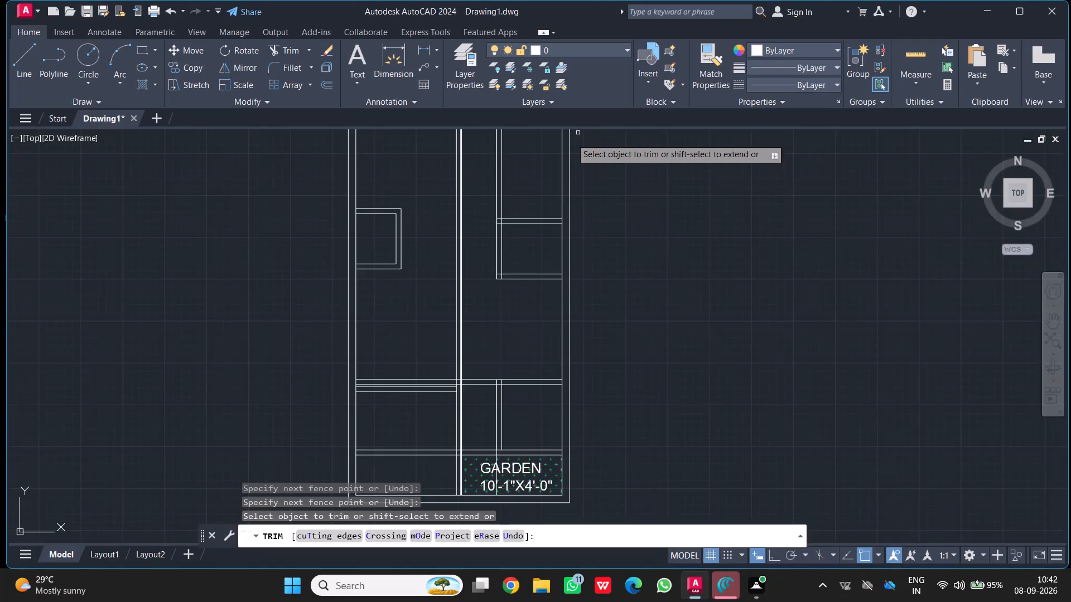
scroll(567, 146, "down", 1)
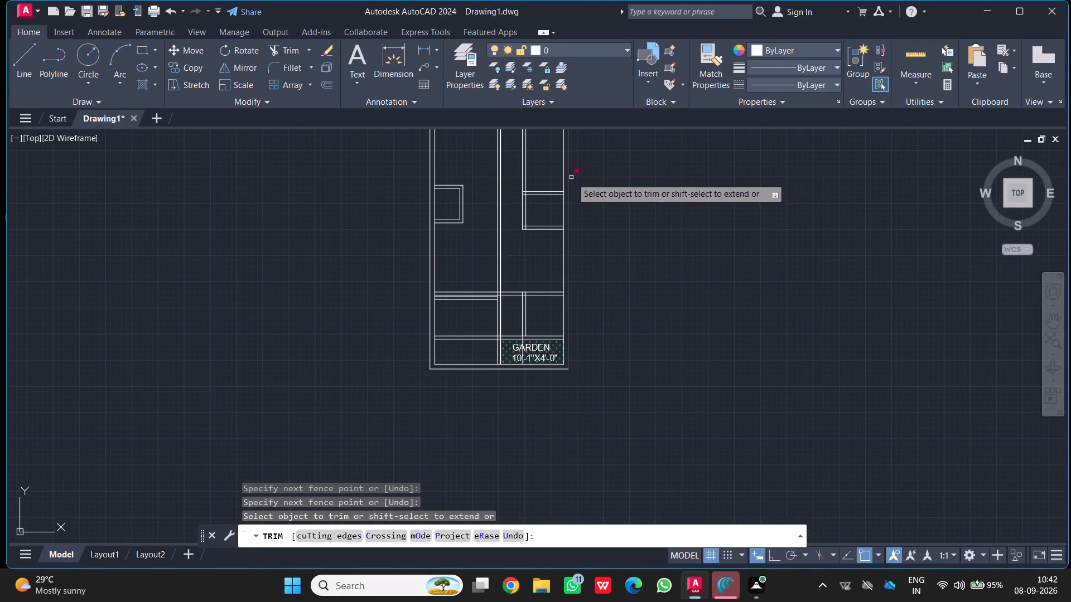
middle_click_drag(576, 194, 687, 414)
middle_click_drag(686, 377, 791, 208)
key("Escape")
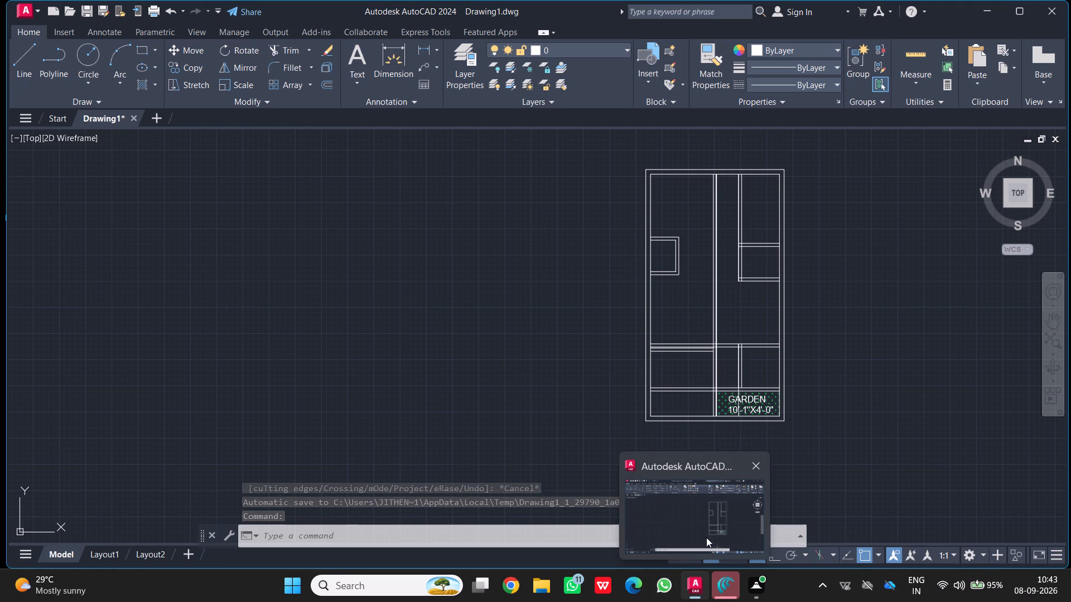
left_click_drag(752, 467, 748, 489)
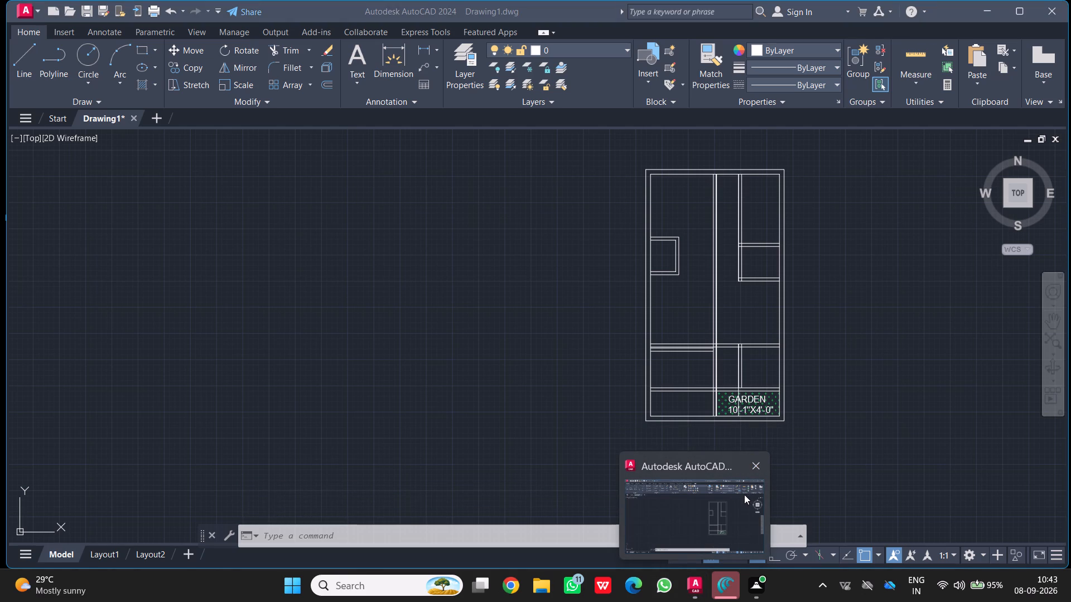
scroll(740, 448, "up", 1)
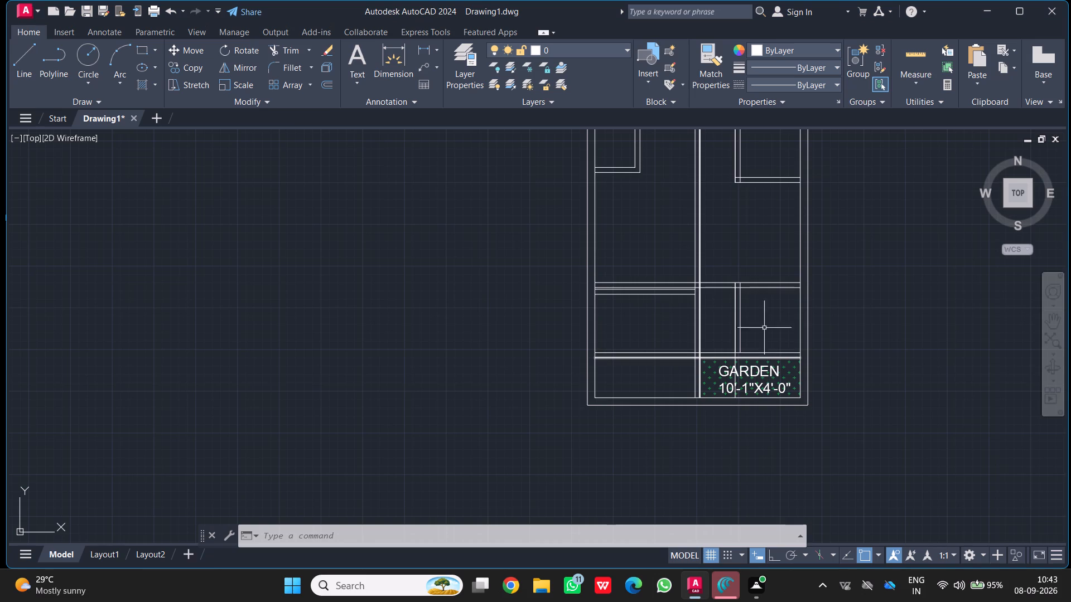
Undo the last trims on the right vertical partition wall.
key("ctrl+z")
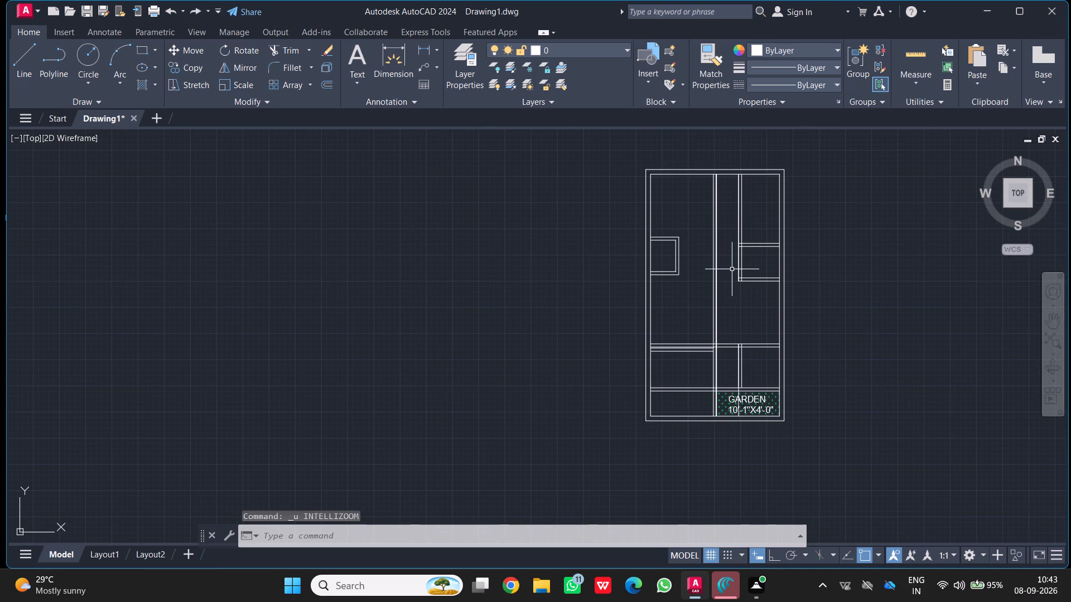
key("ctrl+z")
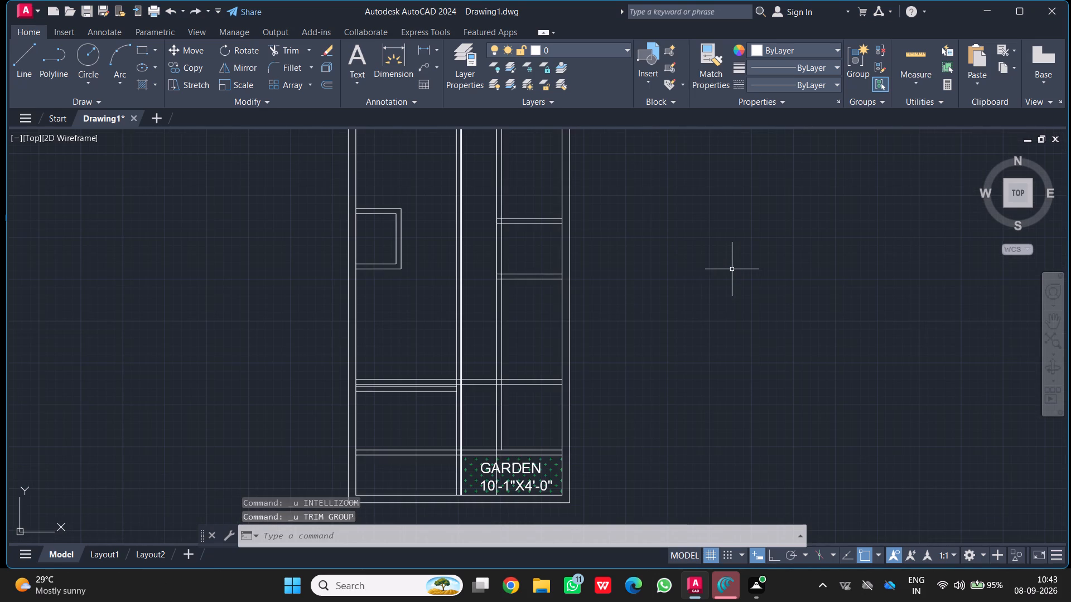
Trim both lines of the right vertical partition wall between the two full-width horizontal partitions above the garden.
scroll(376, 95, "down", 1)
middle_click_drag(570, 383, 978, 244)
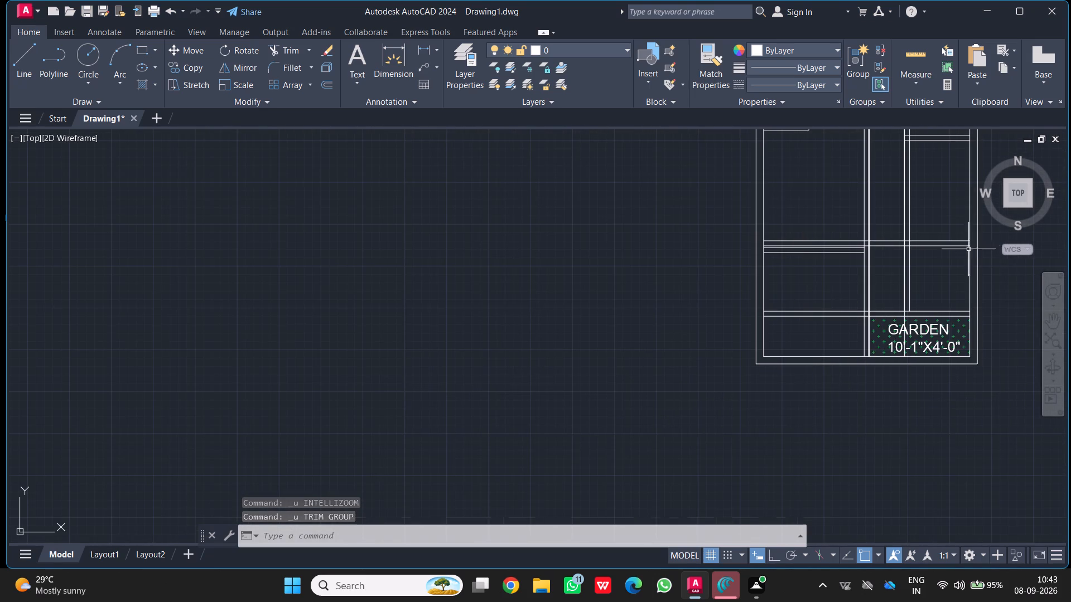
middle_click_drag(858, 281, 780, 300)
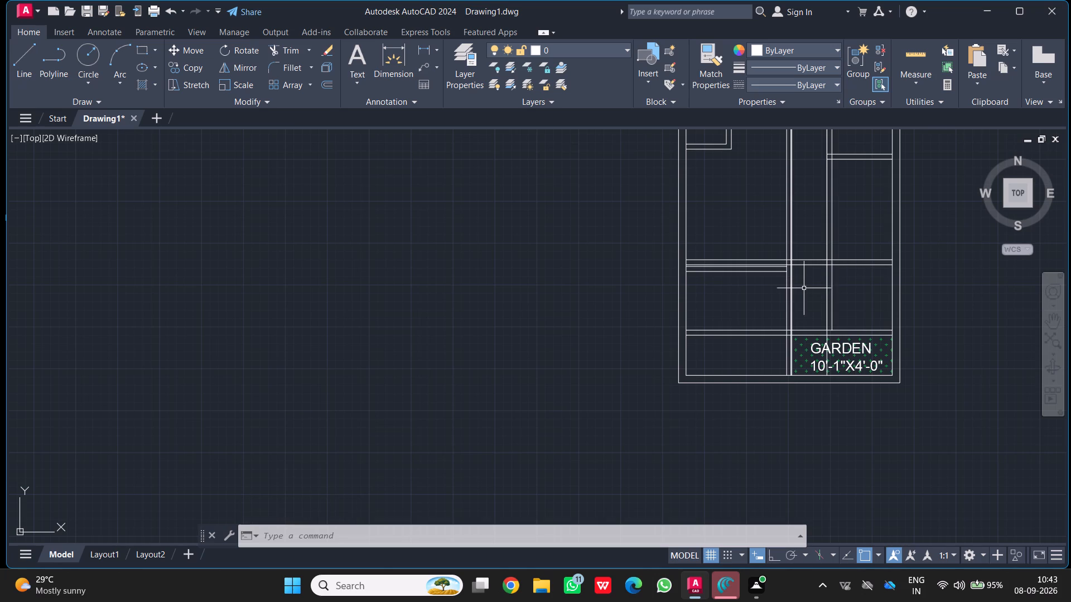
left_click(287, 46)
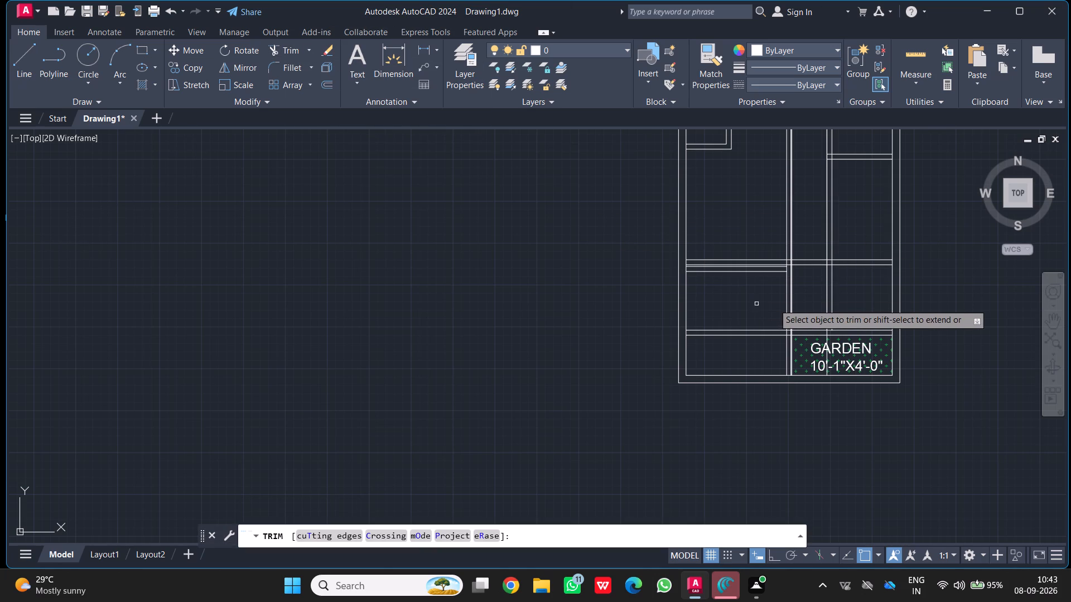
left_click(809, 299)
left_click(847, 308)
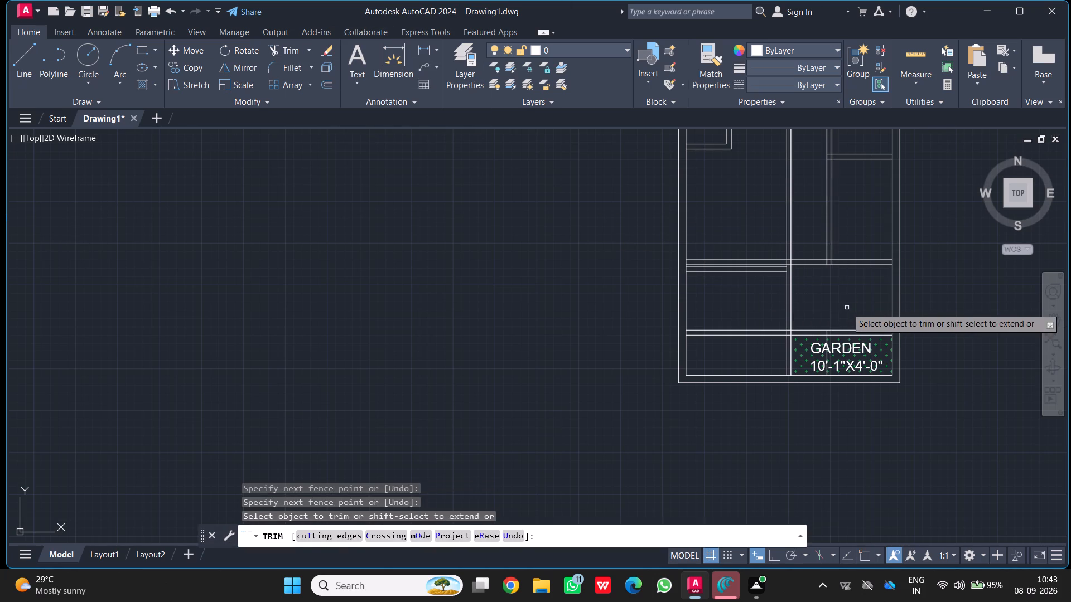
scroll(791, 310, "down", 1)
middle_click_drag(789, 310, 704, 326)
scroll(697, 319, "up", 1)
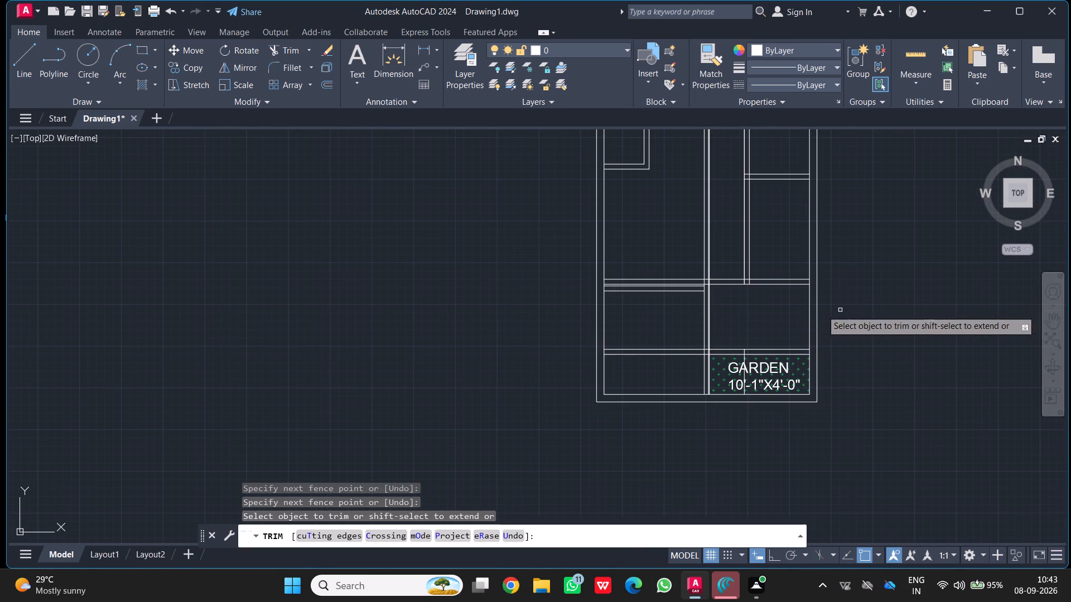
scroll(733, 324, "up", 3)
scroll(761, 321, "down", 1)
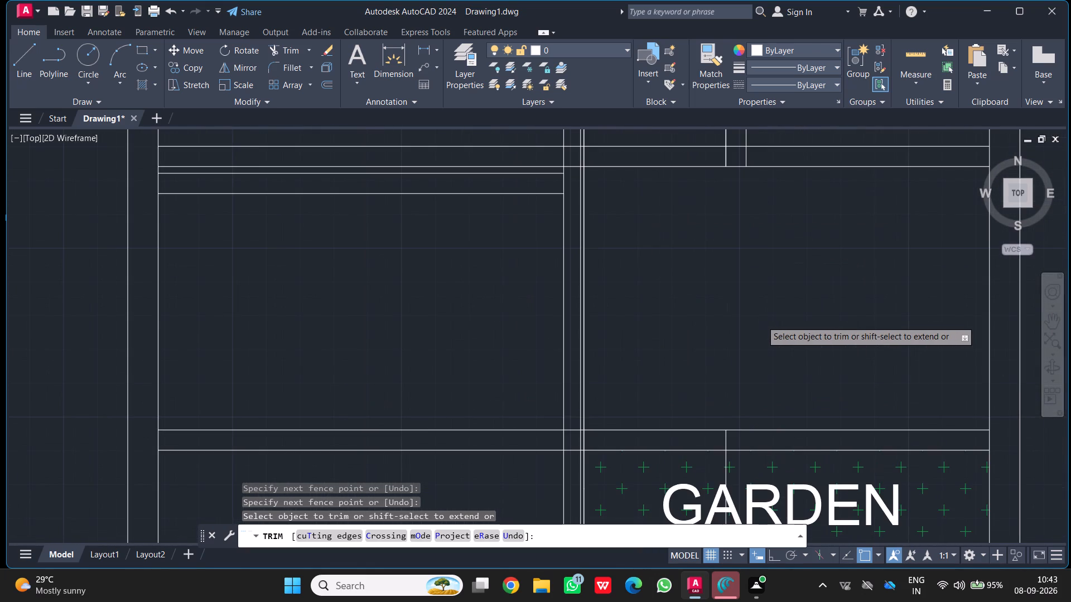
key("Escape")
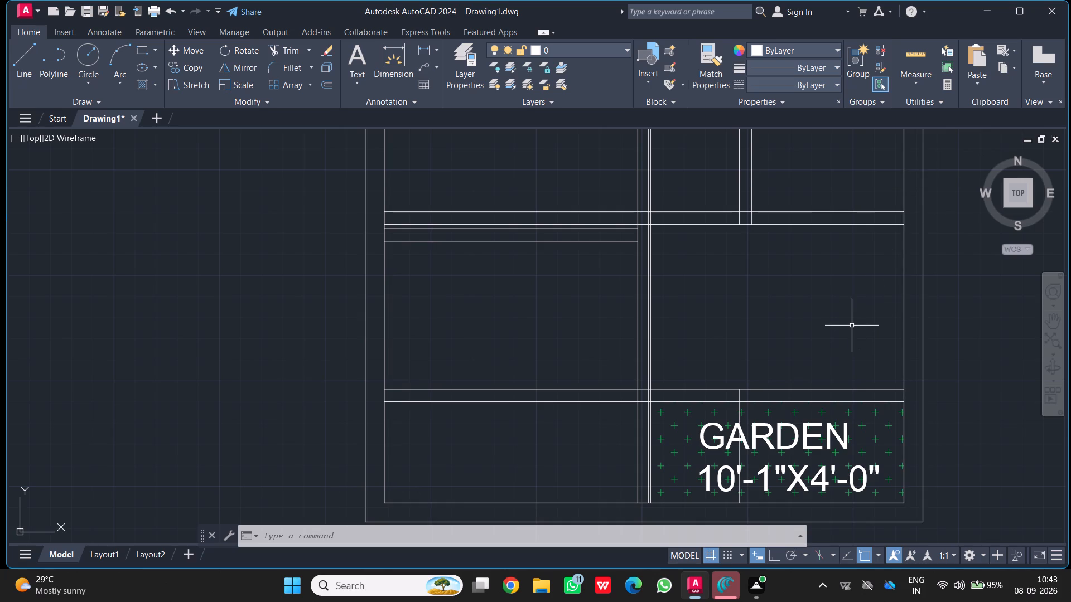
Trim the lowest line of the left room's upper horizontal partition and the central wall's left line between the horizontal partitions.
scroll(851, 327, "down", 1)
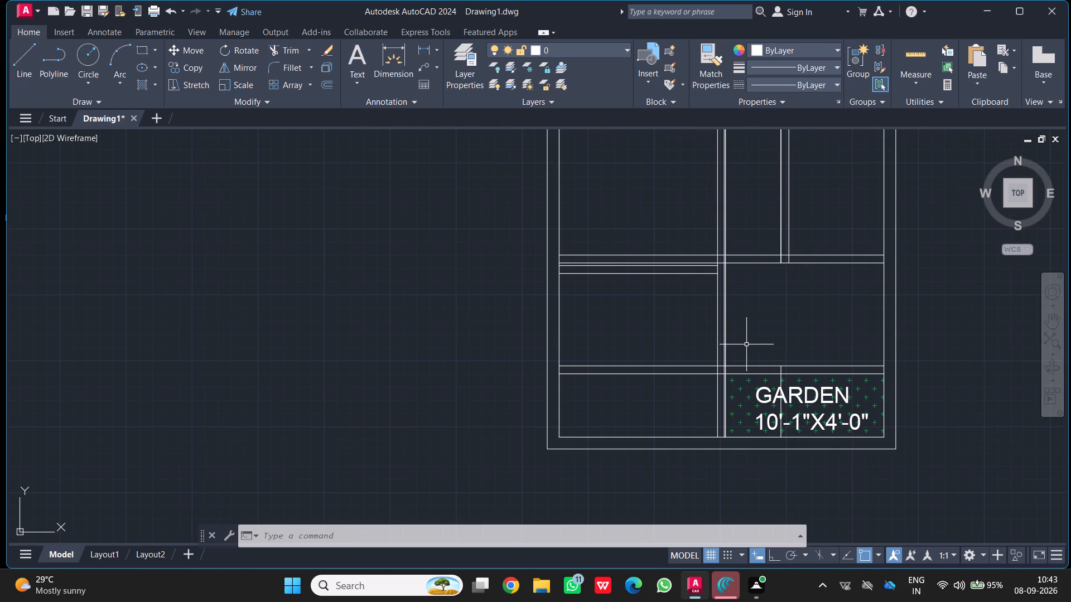
scroll(747, 344, "up", 2)
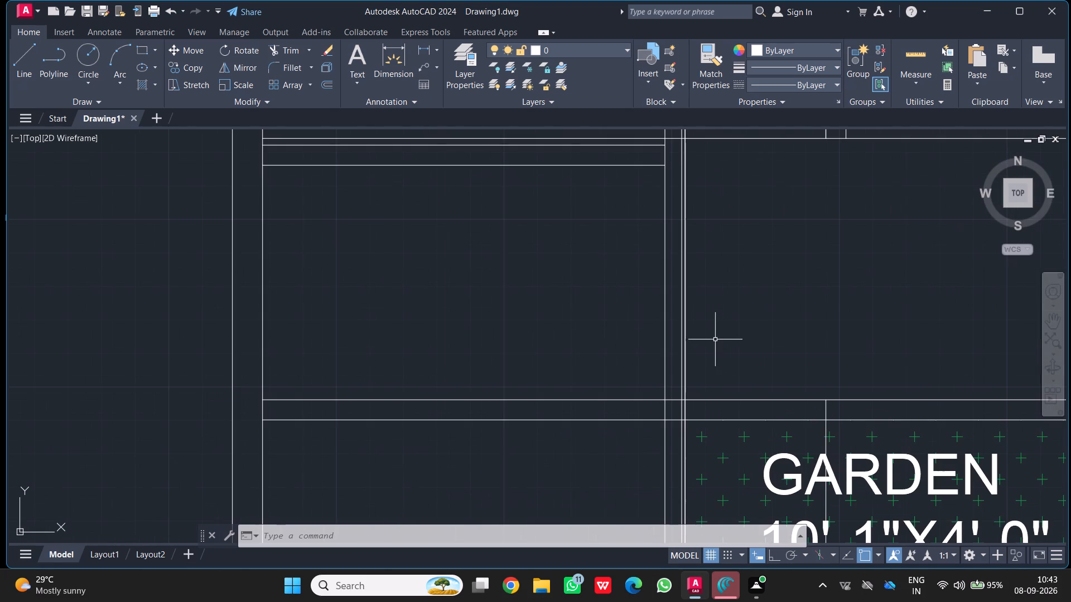
scroll(715, 339, "down", 1)
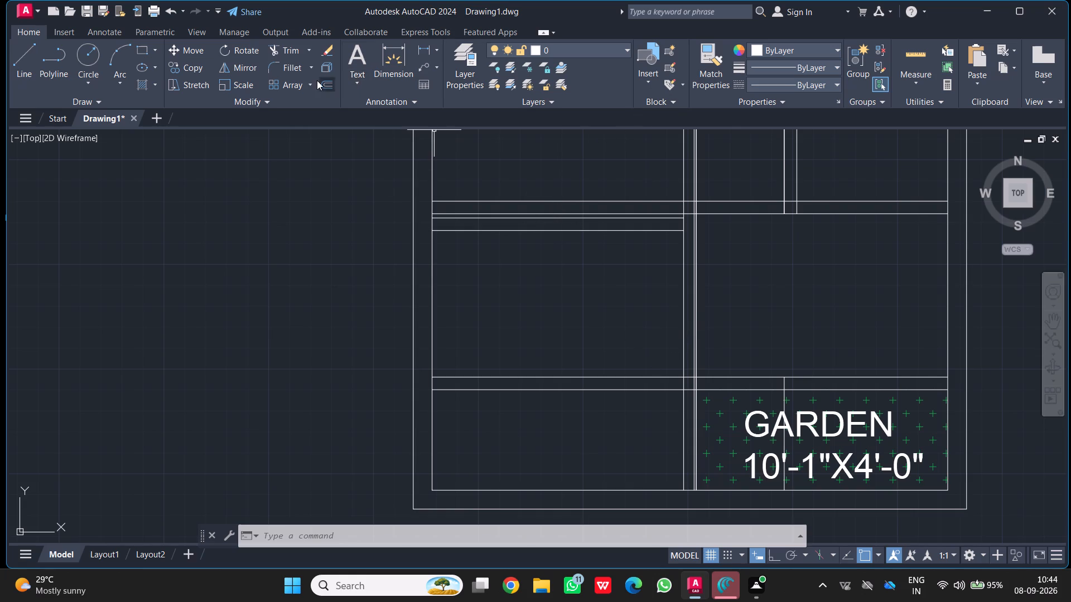
left_click(281, 45)
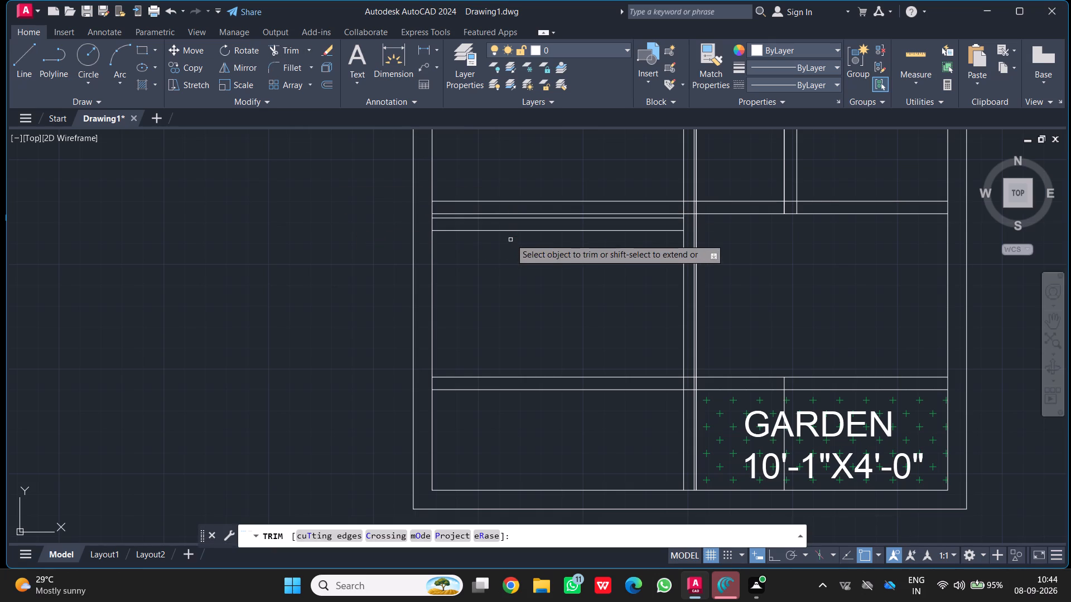
left_click(512, 227)
left_click_drag(607, 308, 617, 317)
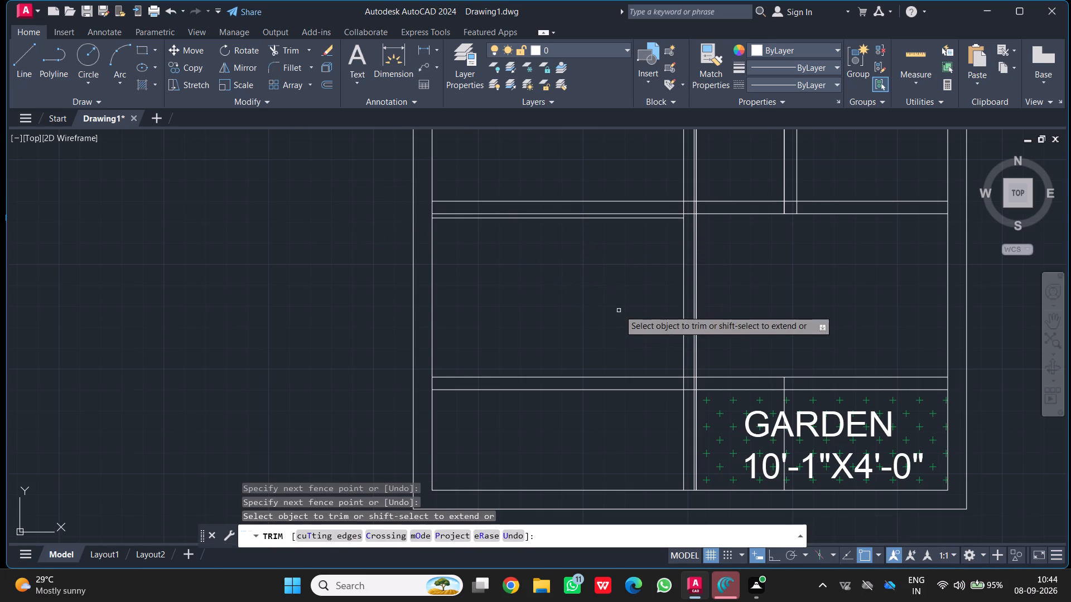
left_click(679, 331)
left_click(684, 332)
Trim both garden-partition lines left of the central wall, plus the central wall's left line beside the garden.
left_click_drag(654, 353, 645, 359)
left_click(619, 400)
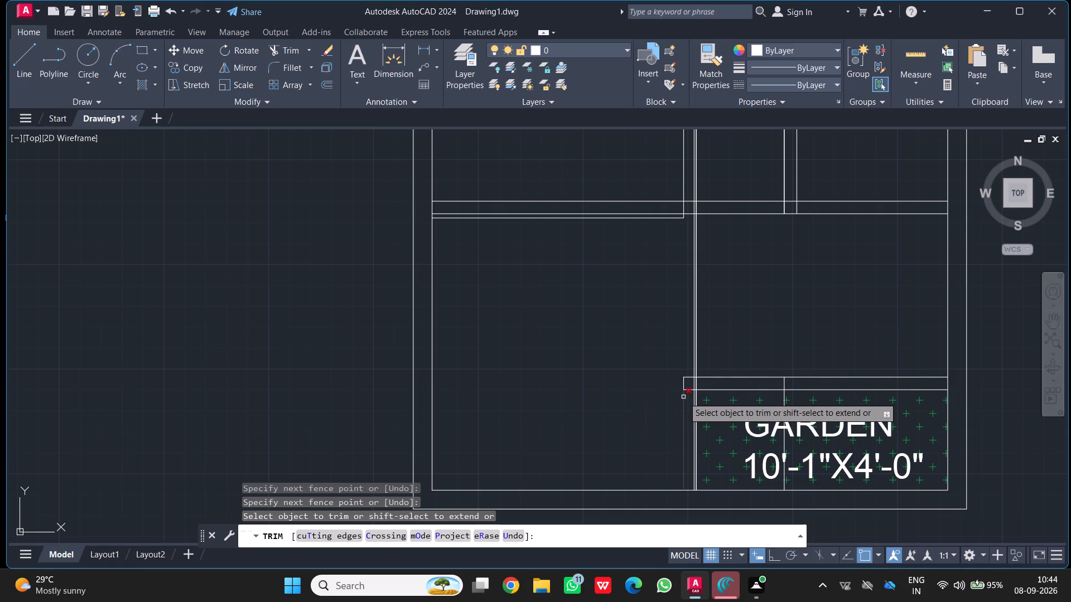
left_click(683, 397)
Trim the two closely spaced right-hand lines of the central wall between the two horizontal partitions.
scroll(722, 321, "up", 1)
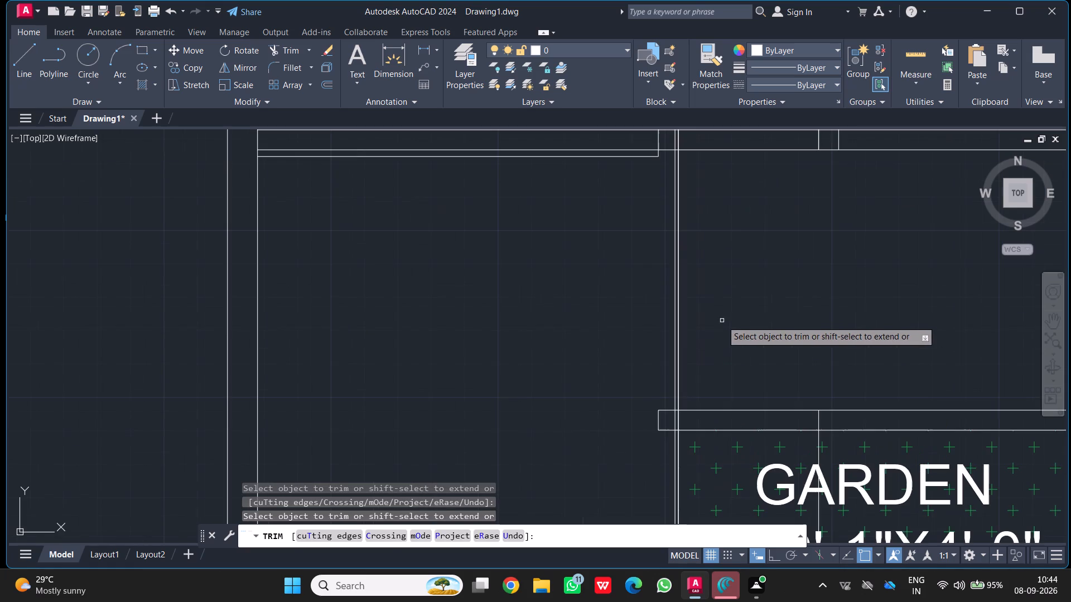
left_click(679, 333)
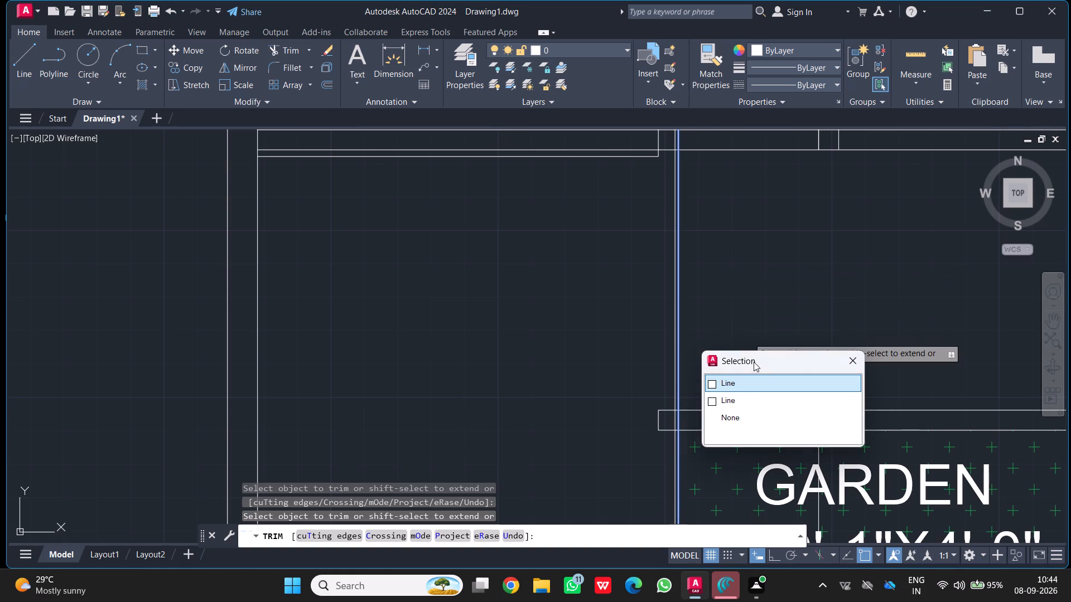
left_click(757, 382)
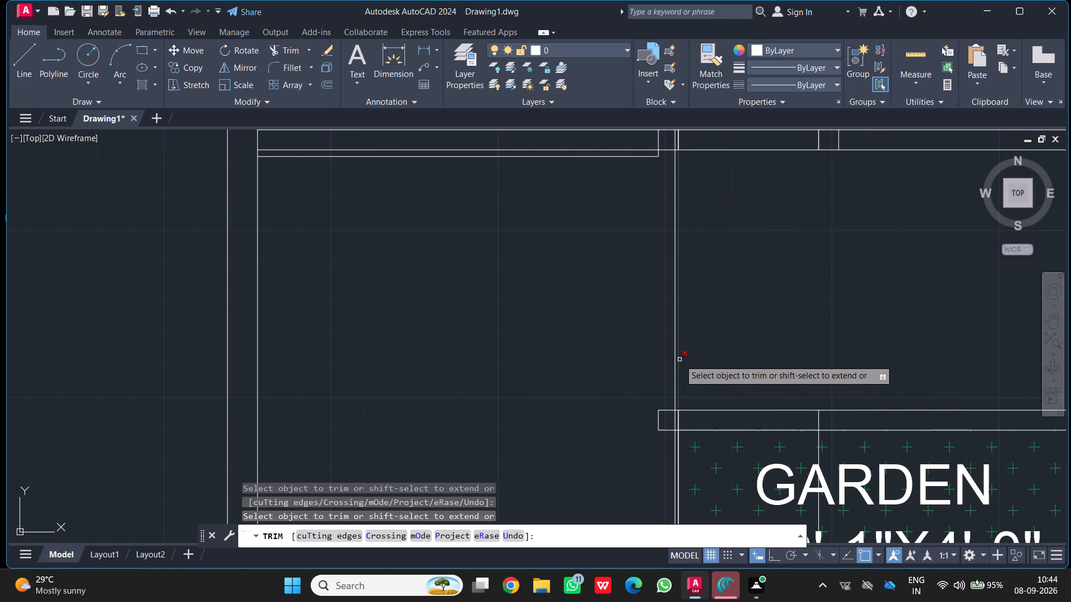
left_click(679, 360)
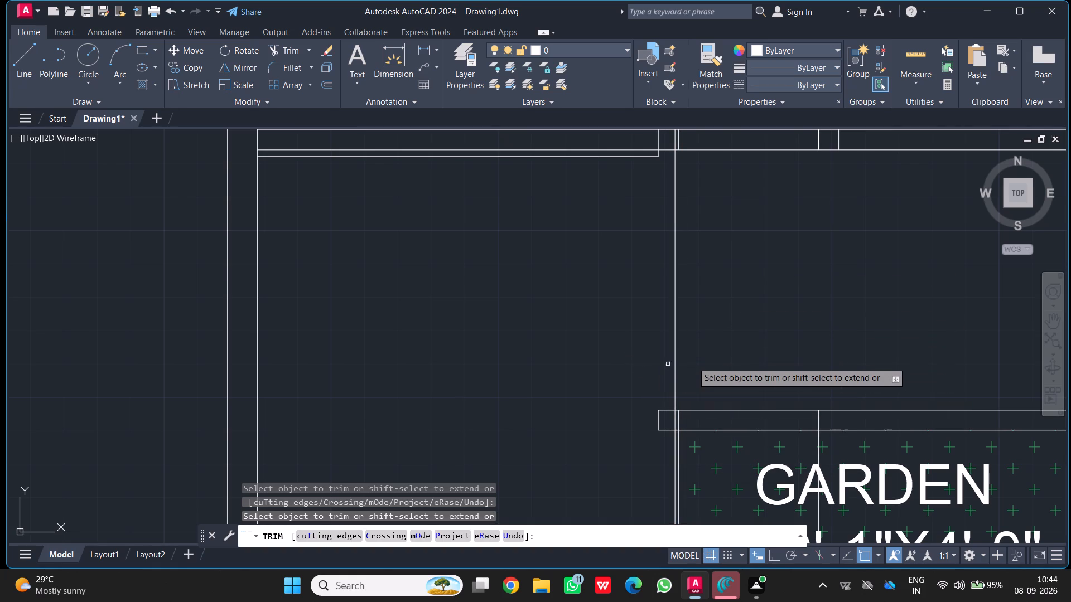
scroll(696, 361, "down", 1)
middle_click(697, 362)
scroll(697, 362, "down", 1)
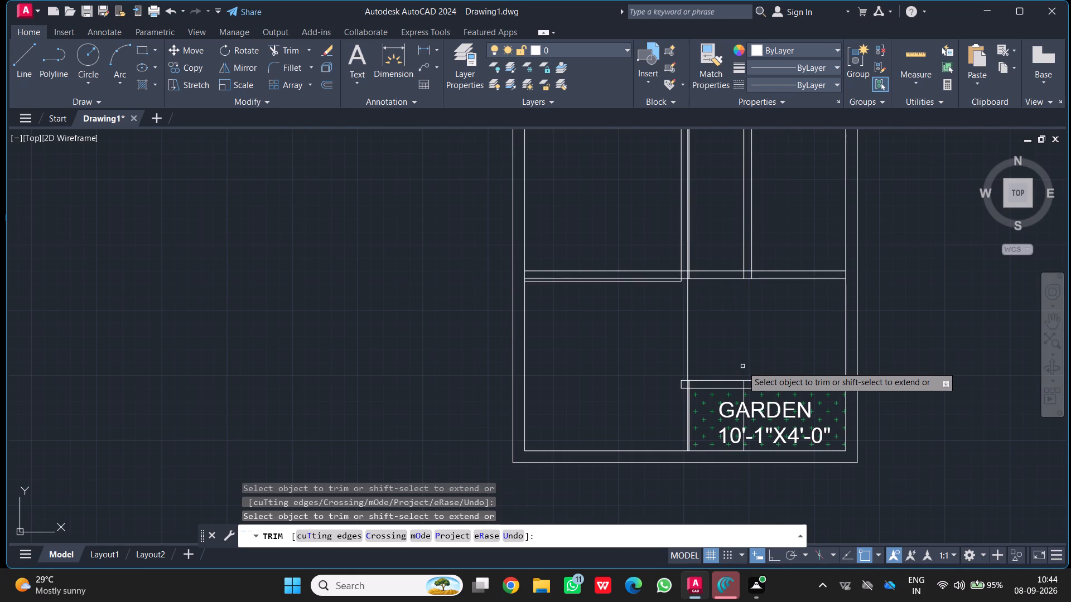
Measure the width and height of the bottom-left room with Quick measure.
left_click_drag(915, 51, 915, 51)
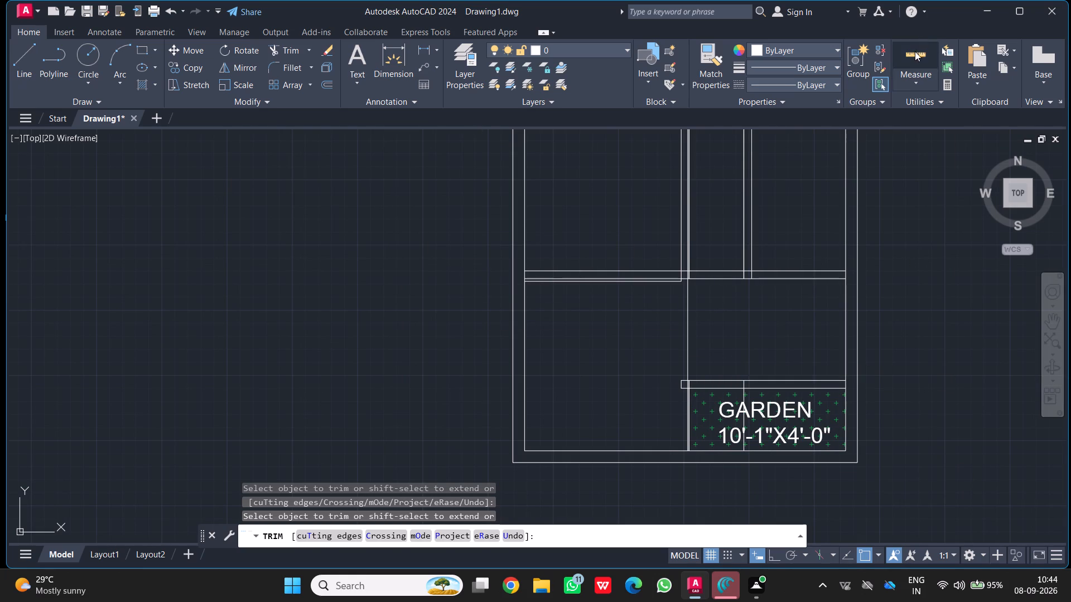
left_click_drag(915, 51, 896, 62)
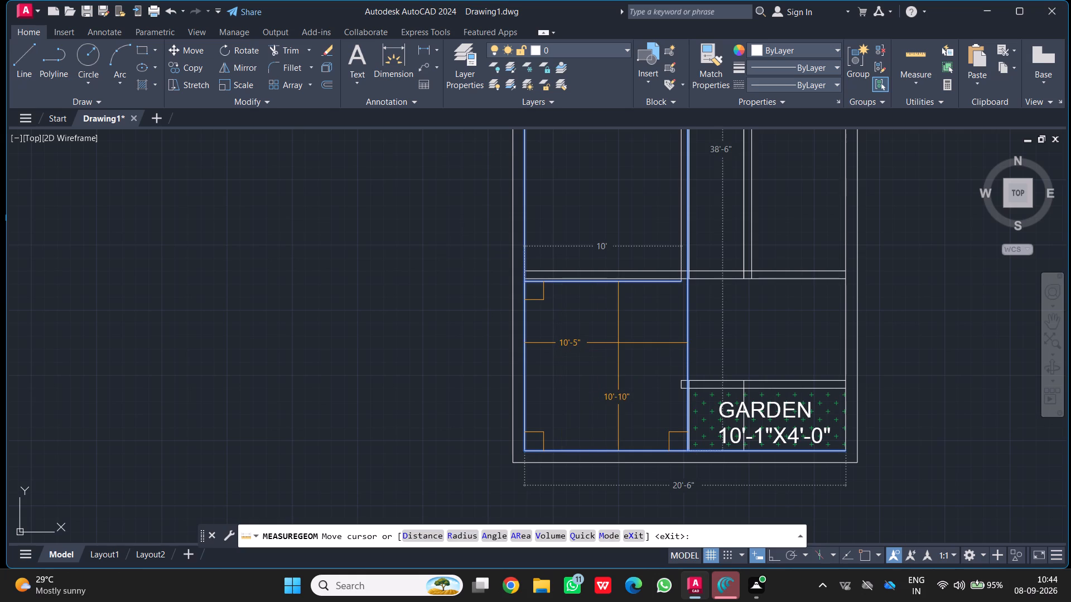
key("Escape")
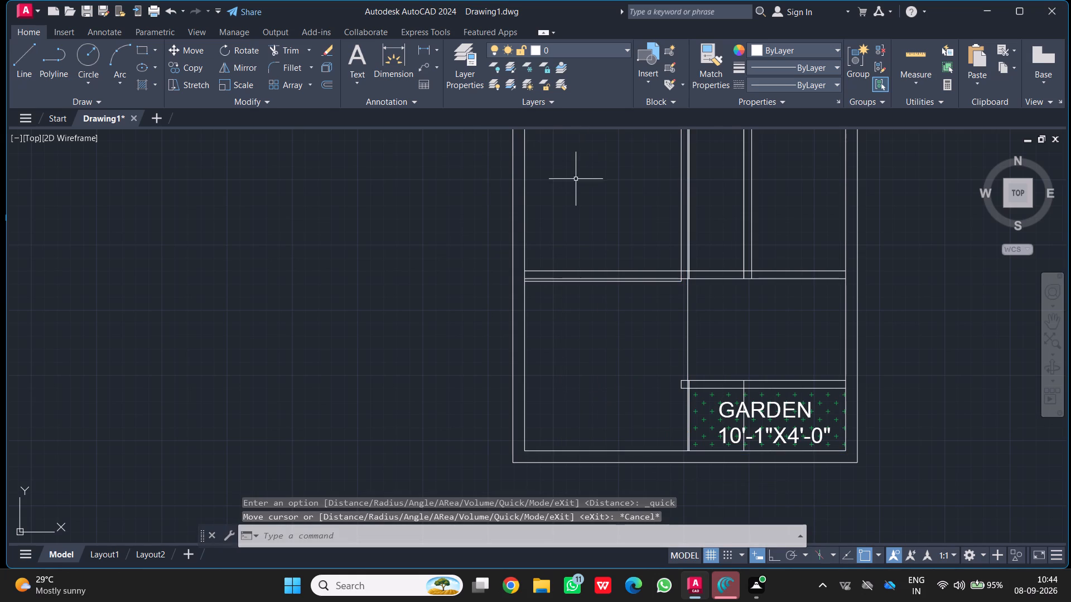
Offset the full-width lower line of the upper horizontal partition 3' downward toward the garden.
scroll(729, 373, "up", 1)
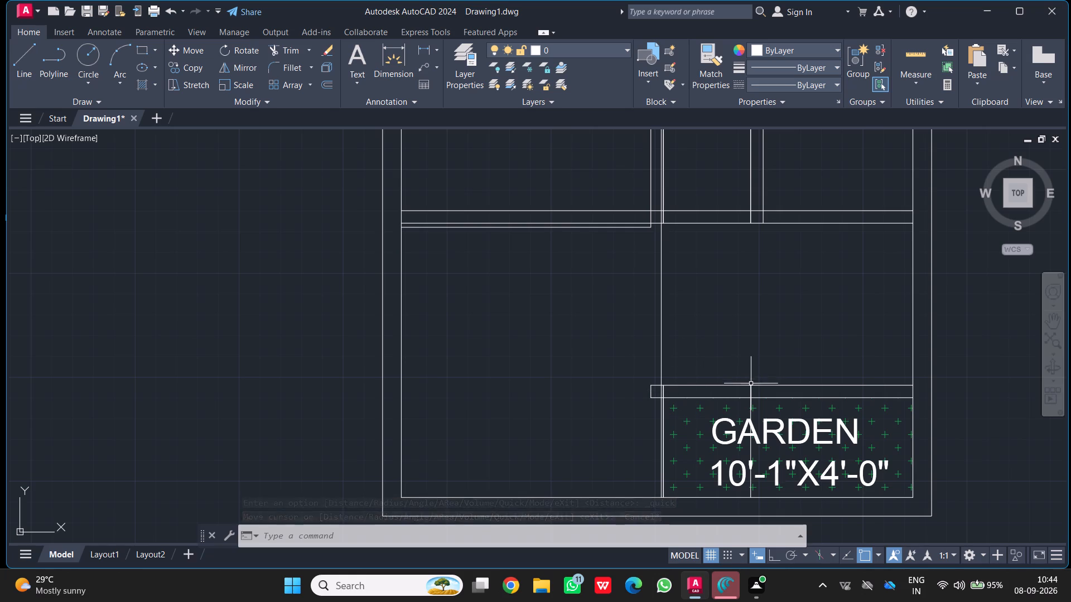
scroll(631, 503, "down", 1)
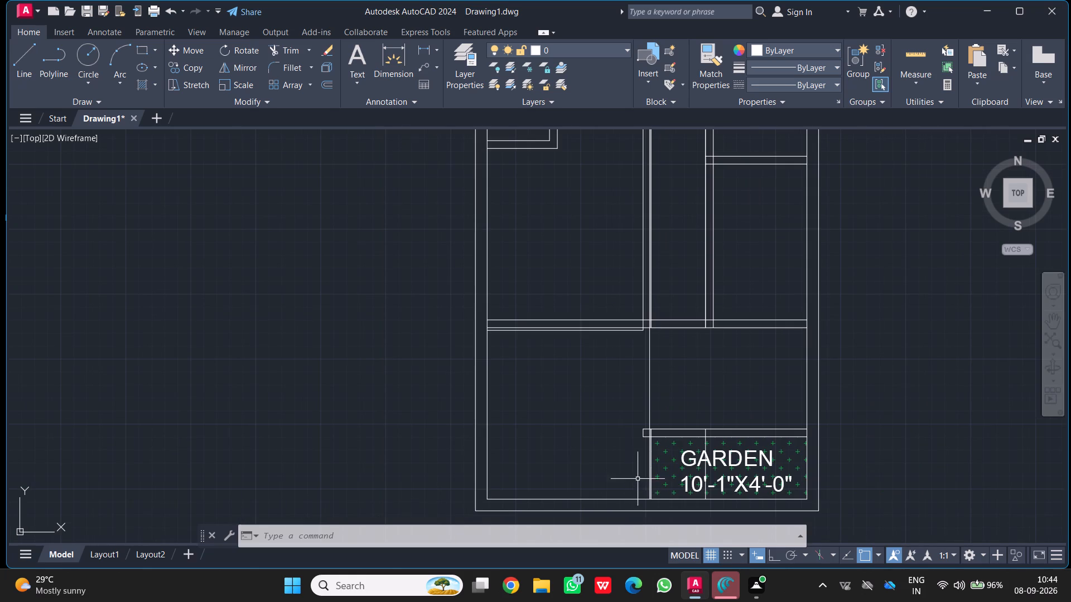
scroll(643, 470, "up", 1)
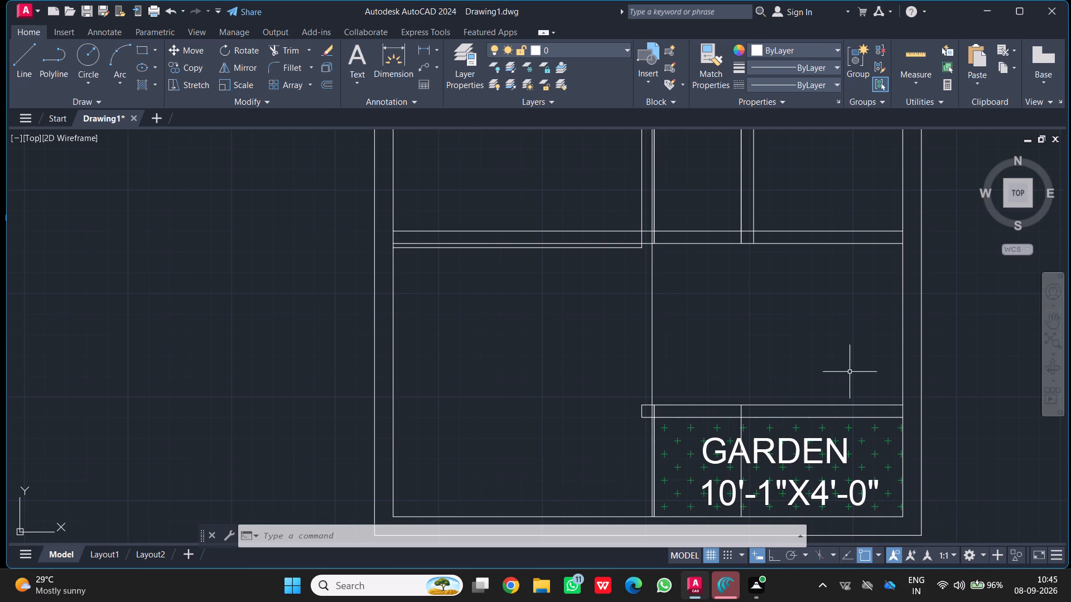
scroll(891, 347, "up", 1)
scroll(787, 358, "down", 1)
middle_click_drag(786, 358, 763, 363)
scroll(740, 363, "down", 1)
scroll(726, 326, "up", 1)
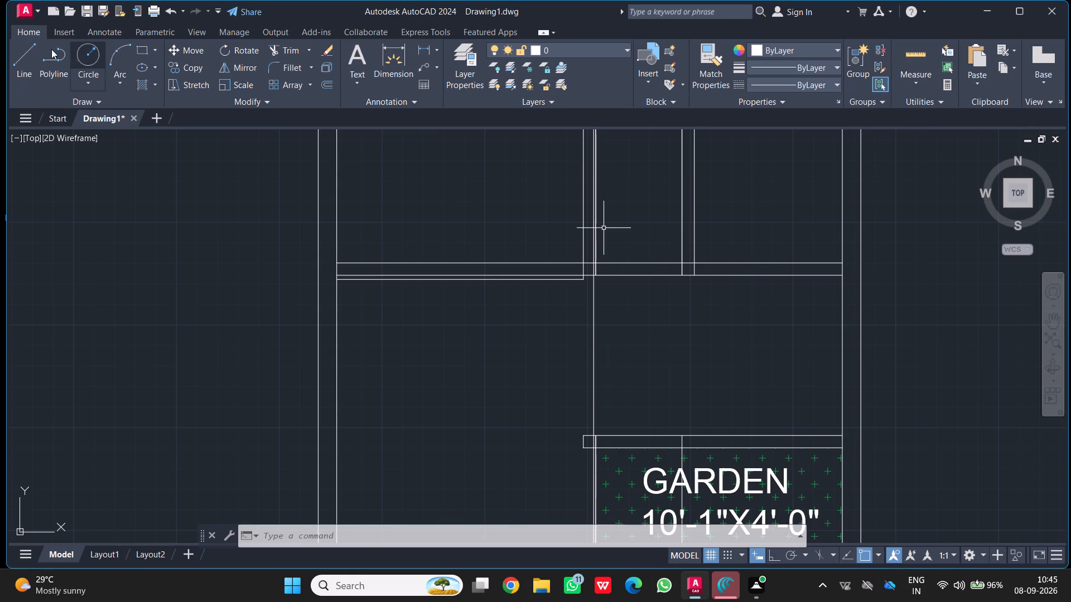
left_click(738, 275)
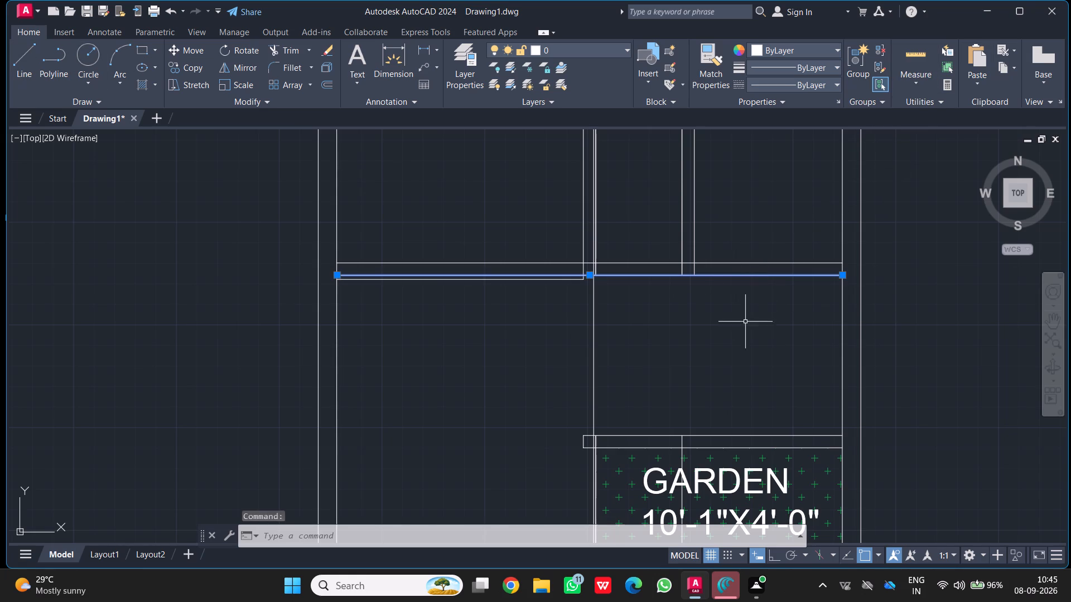
key("o")
key("Return")
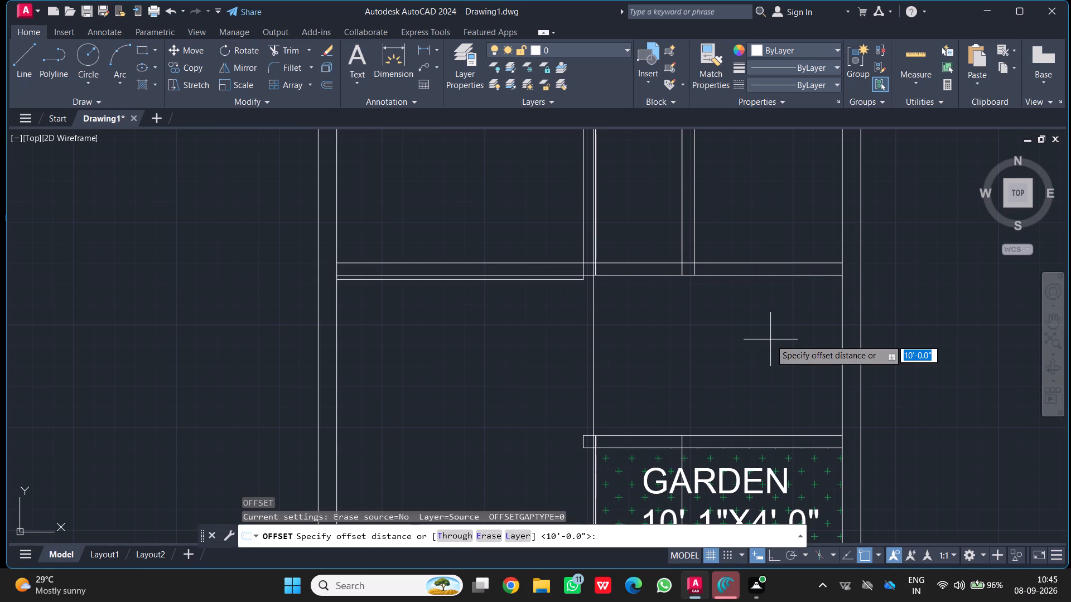
left_click(736, 274)
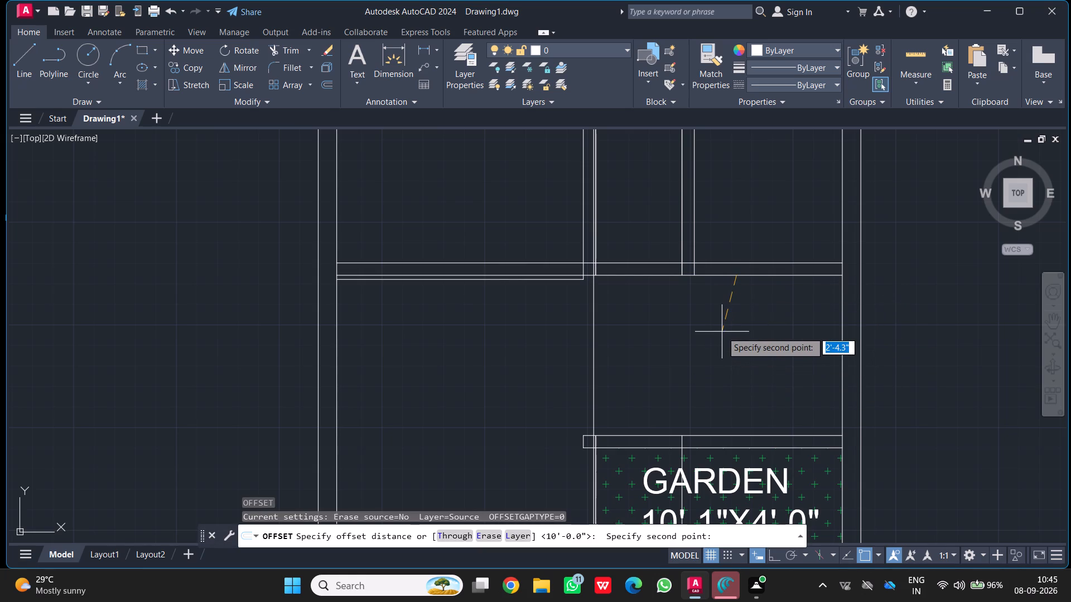
key("3")
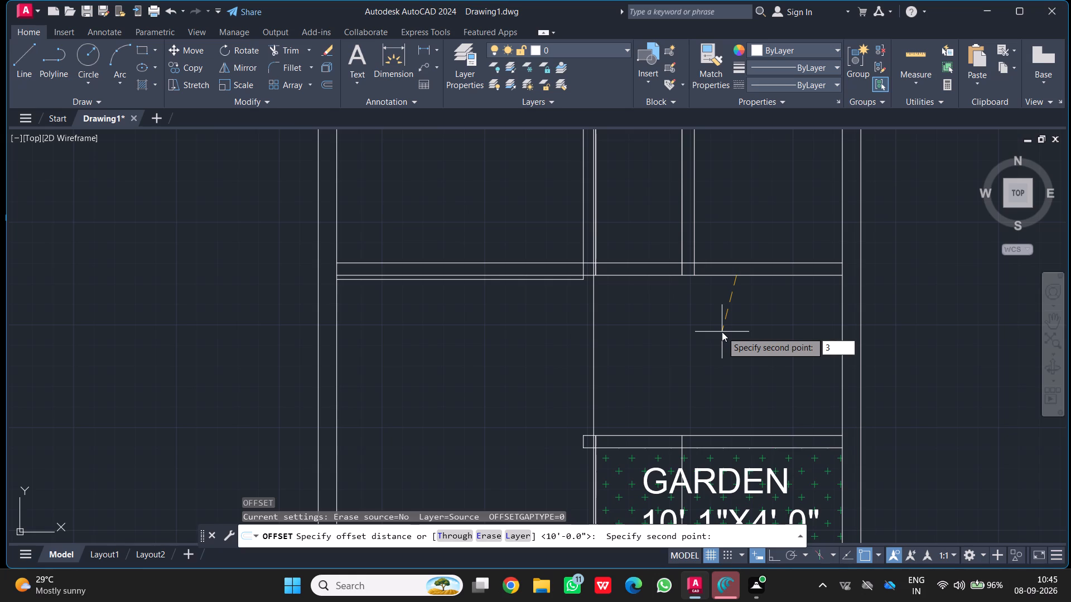
key("apostrophe")
key("Return")
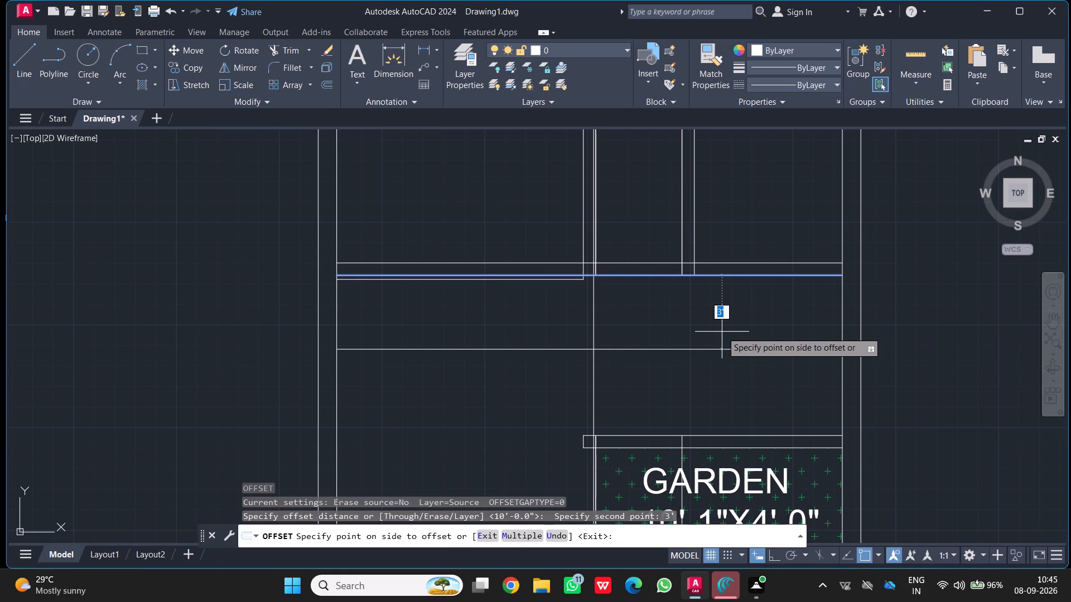
left_click(722, 360)
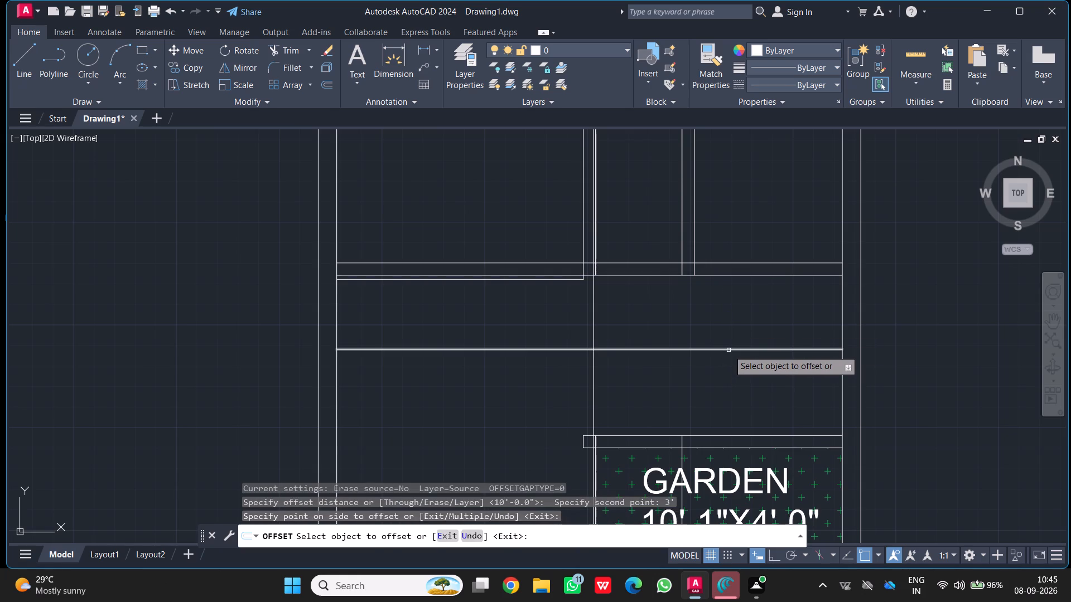
Offset the new horizontal line 6" downward to form a partition wall above the garden.
left_click(729, 350)
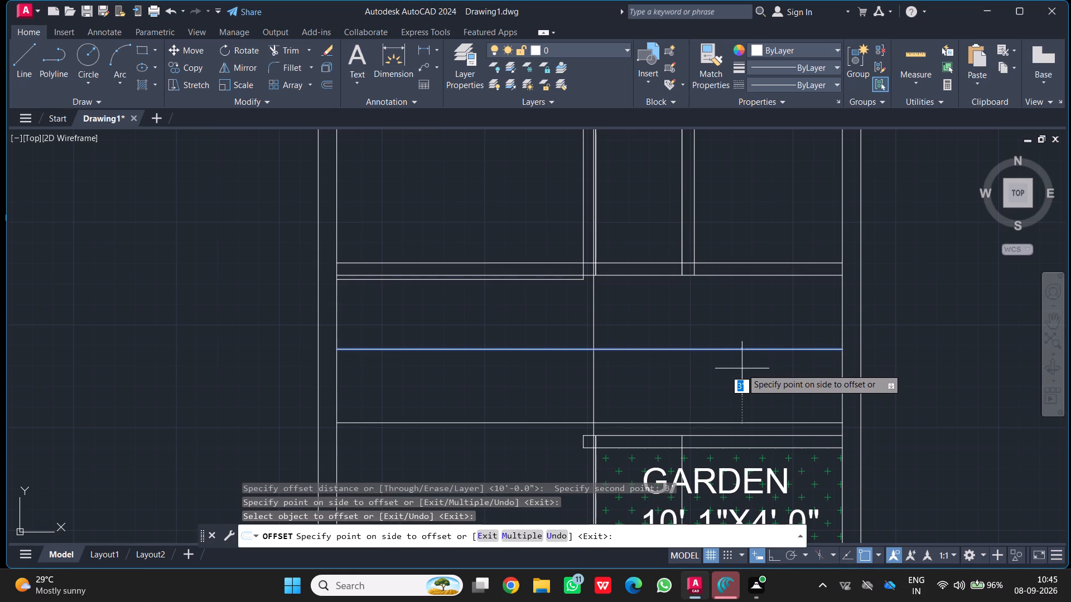
key("6")
key("shift+quotedbl")
key("Return")
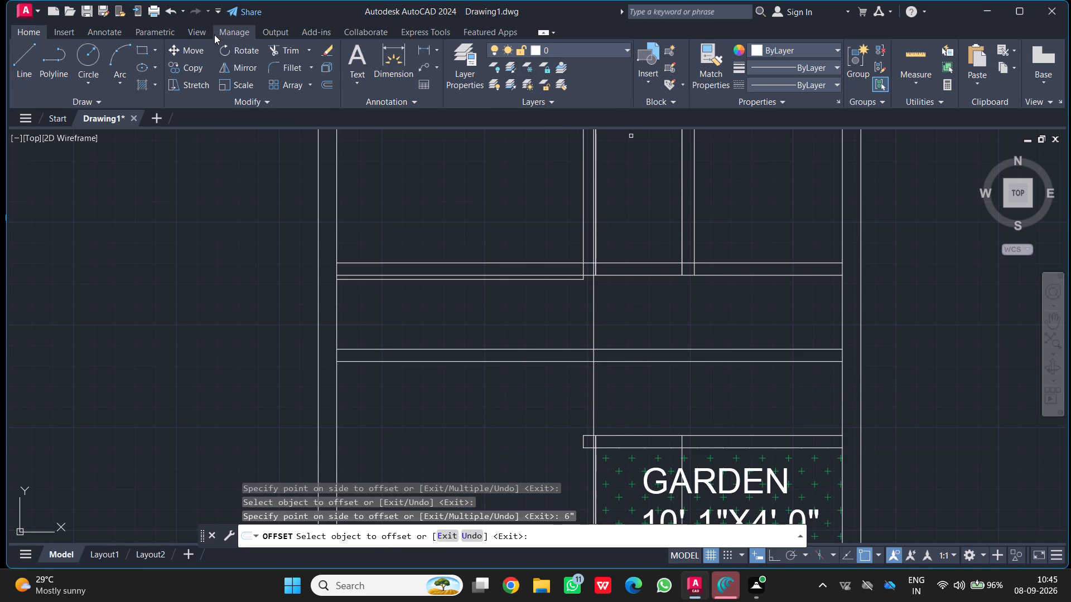
Trim both lines of the new 6" partition on the left side of the central wall line.
left_click(271, 48)
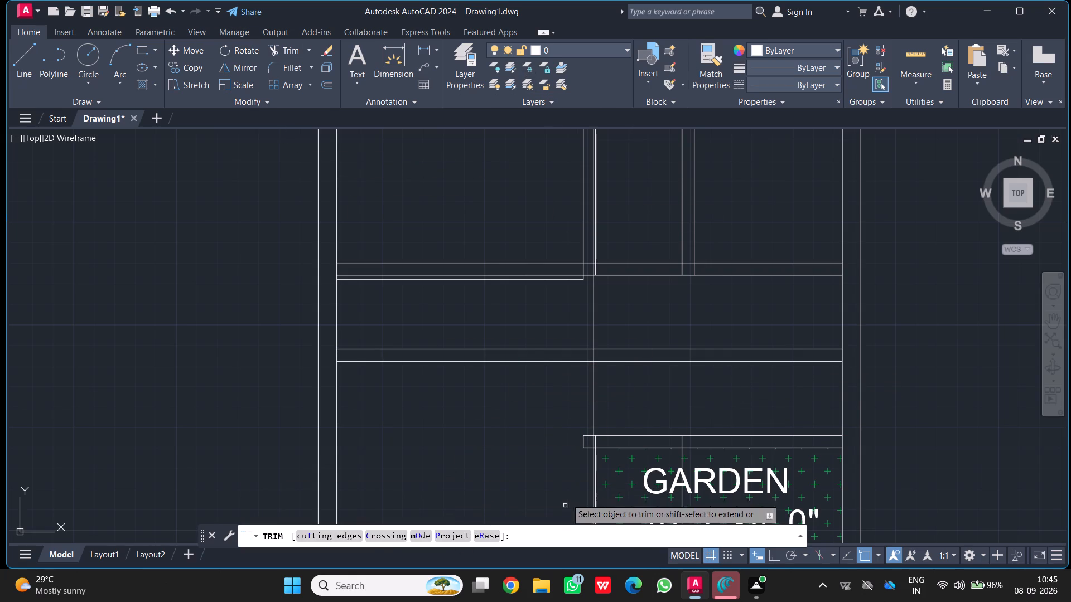
left_click(496, 337)
left_click(496, 404)
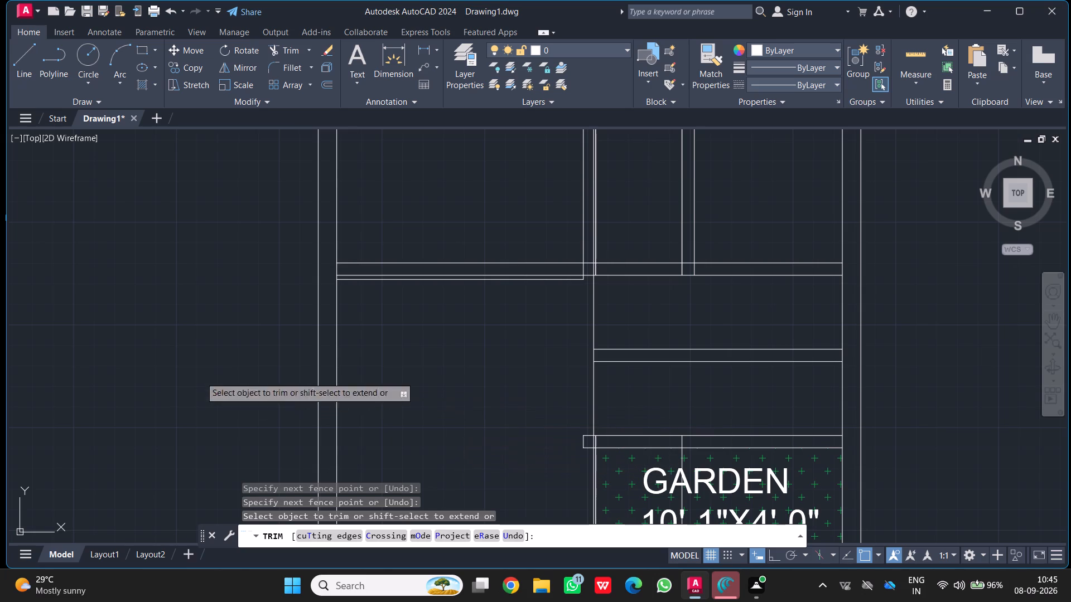
Draw a 1' line rightward from the central wall line, continuing up to the upper partition and straight down to the new partition.
left_click(23, 52)
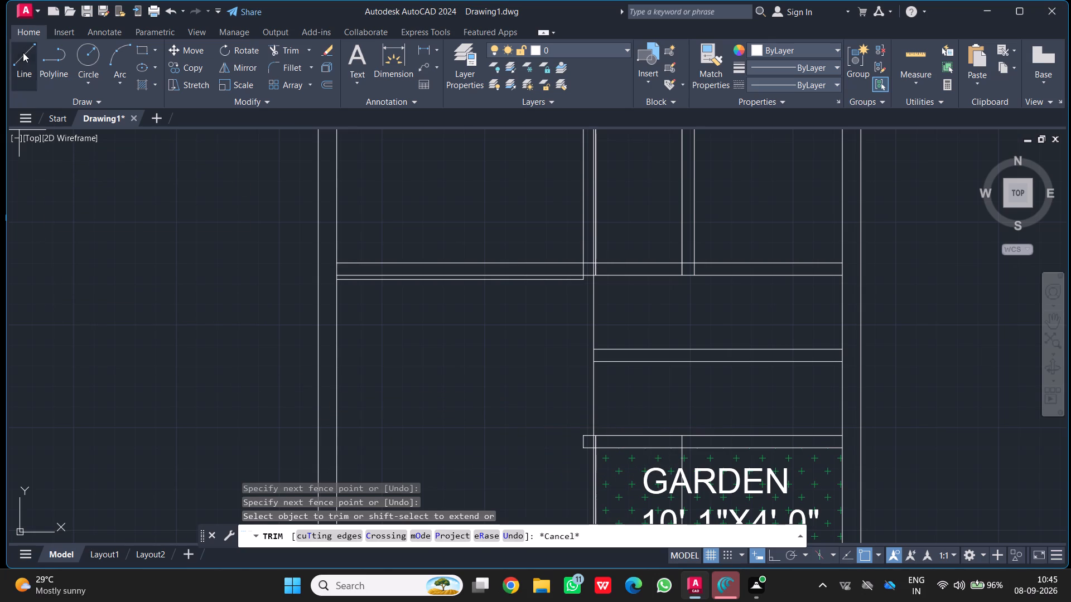
left_click(595, 313)
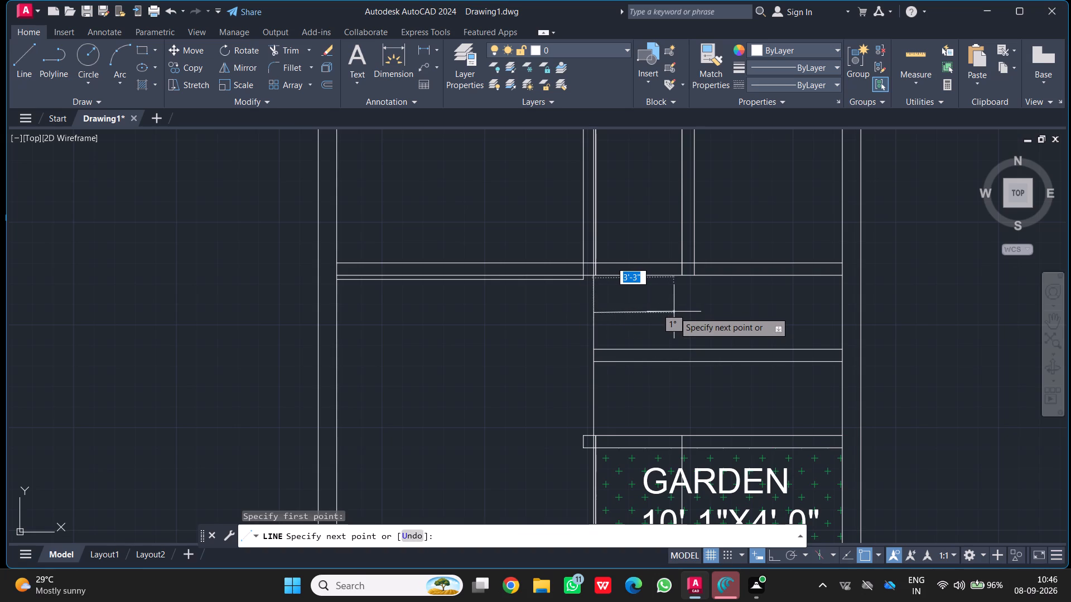
key("F1")
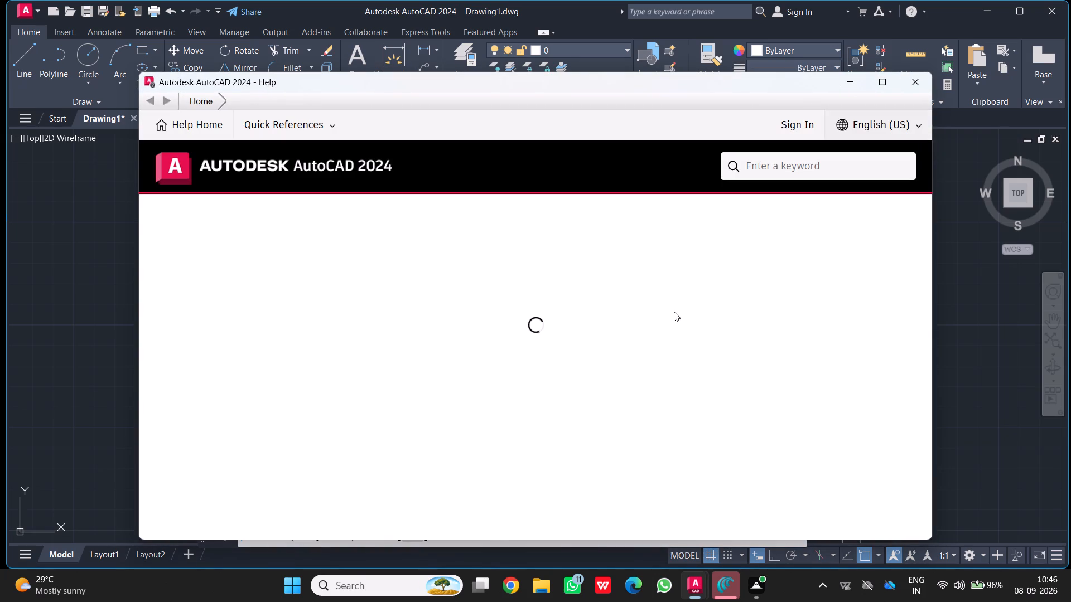
left_click(915, 76)
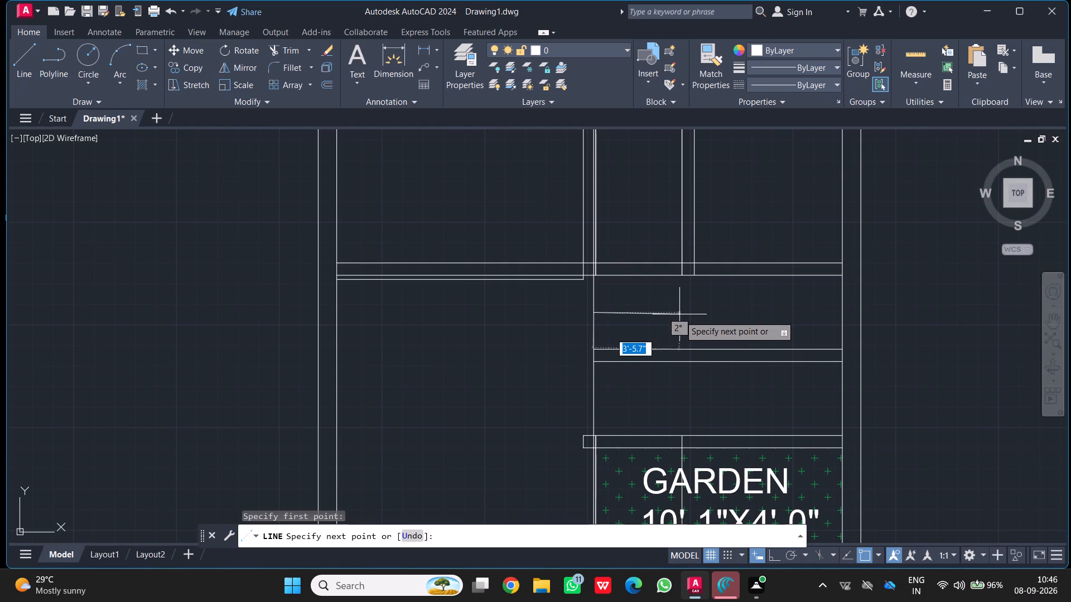
key("1")
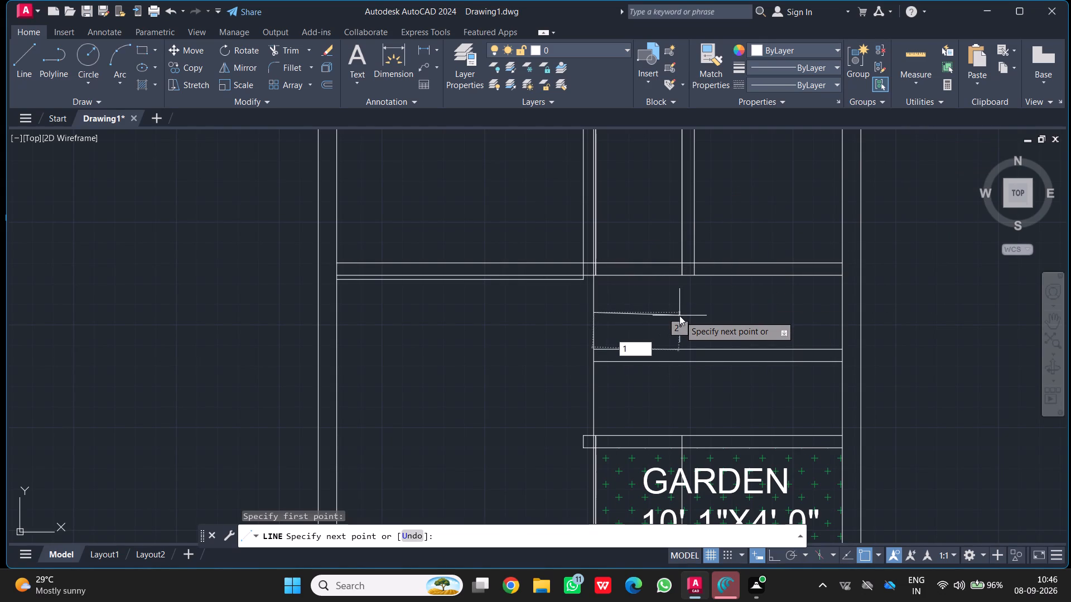
key("apostrophe")
key("Return")
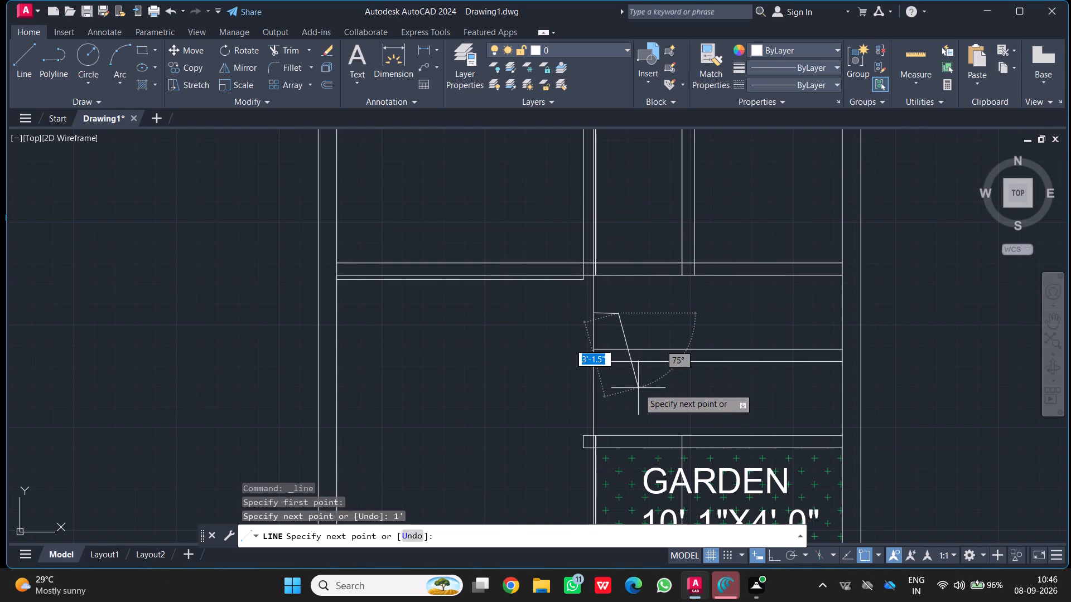
left_click(617, 273)
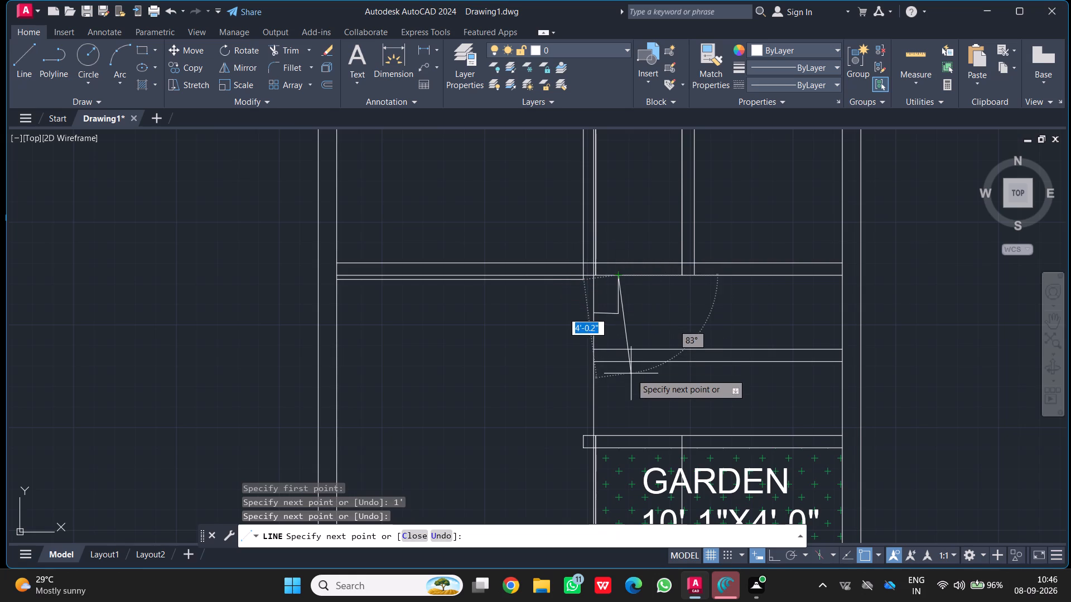
left_click(618, 351)
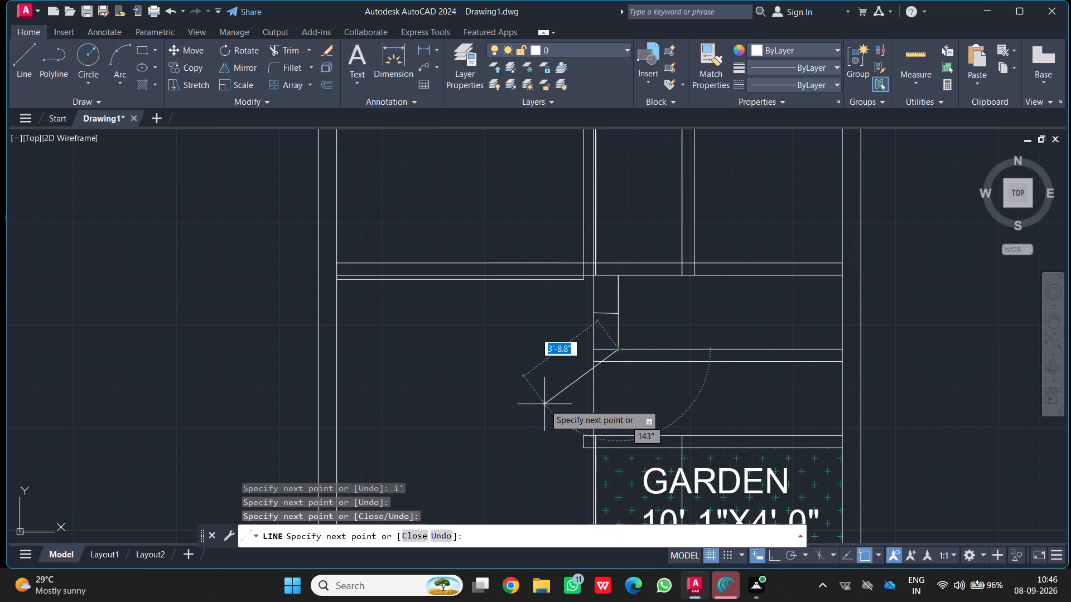
key("Return")
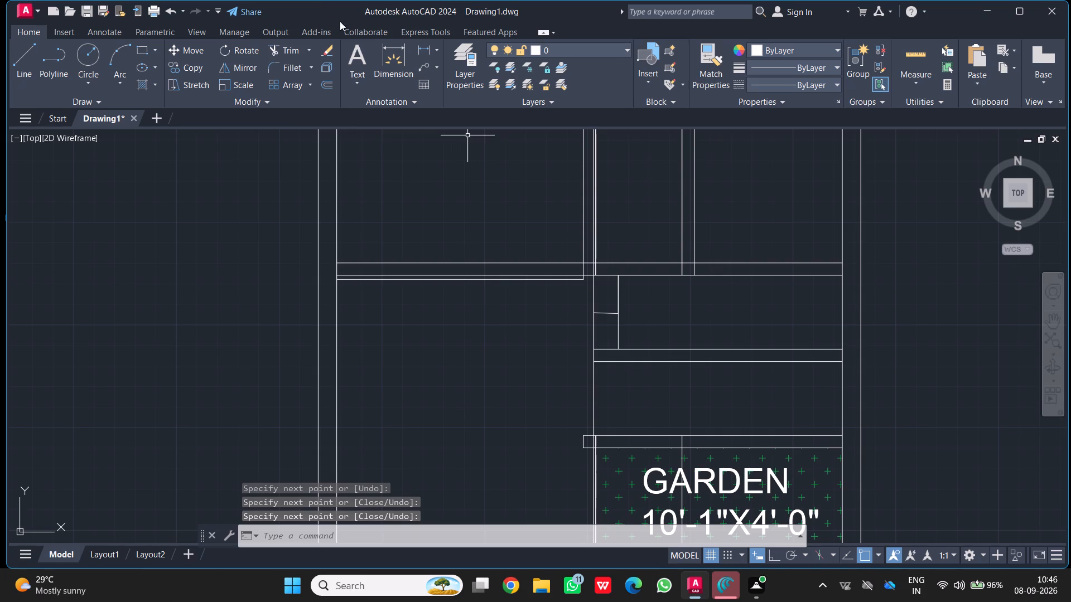
Trim away the short 1' horizontal guide line between the central wall line and the new vertical line.
left_click(296, 48)
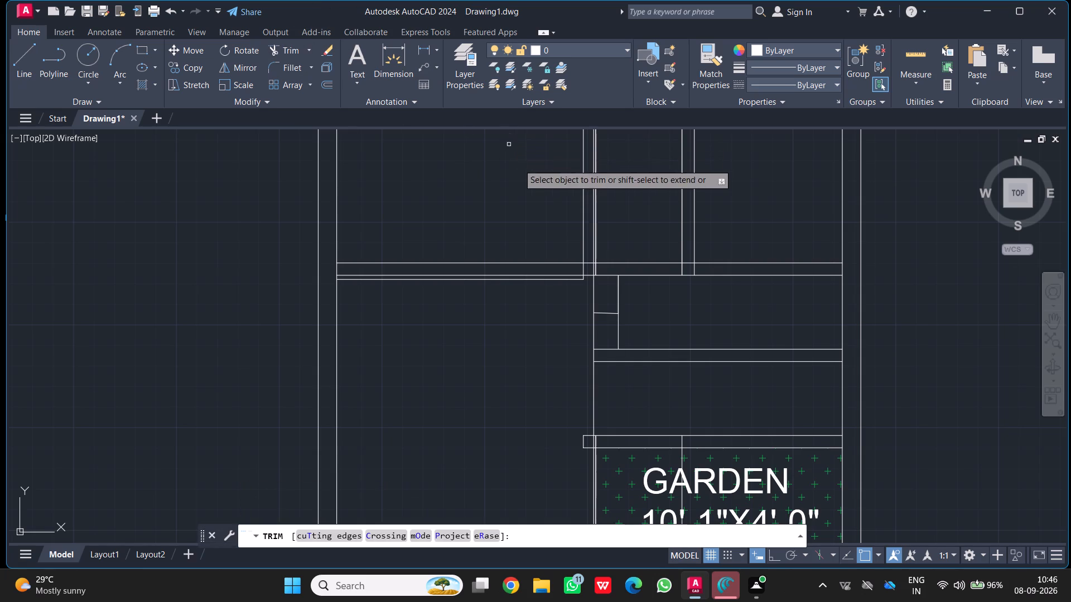
left_click(607, 305)
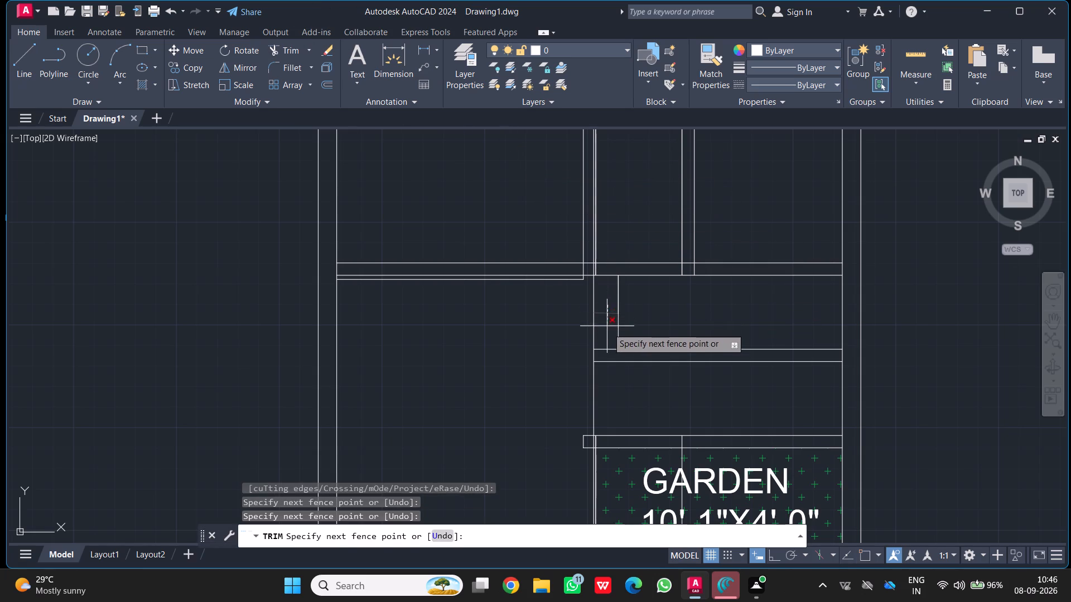
left_click(609, 332)
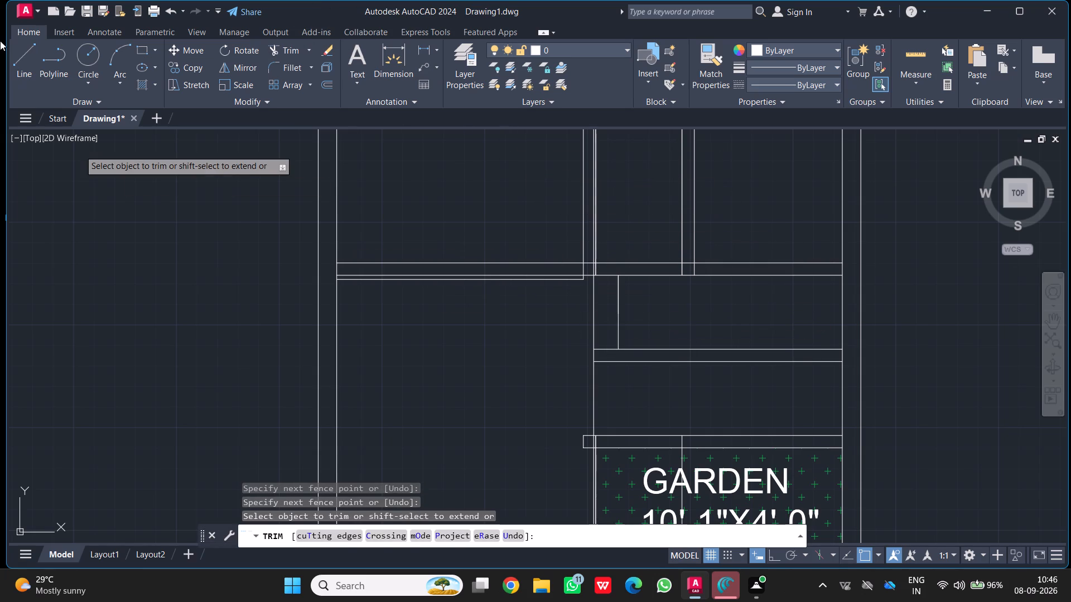
key("Escape")
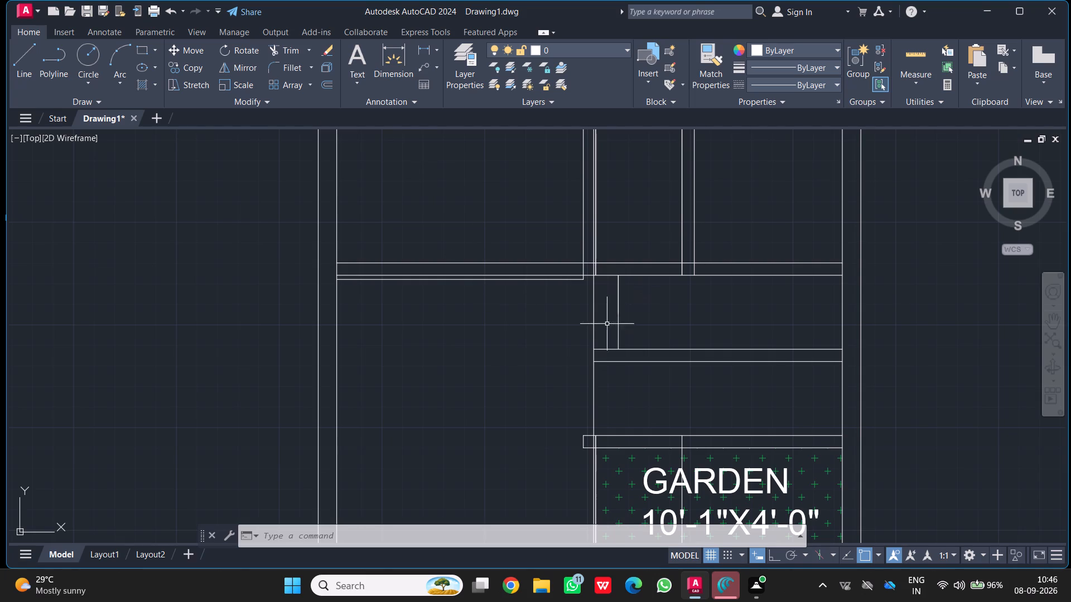
Offset the new vertical line between the two horizontal partitions 1' to the right.
left_click(619, 306)
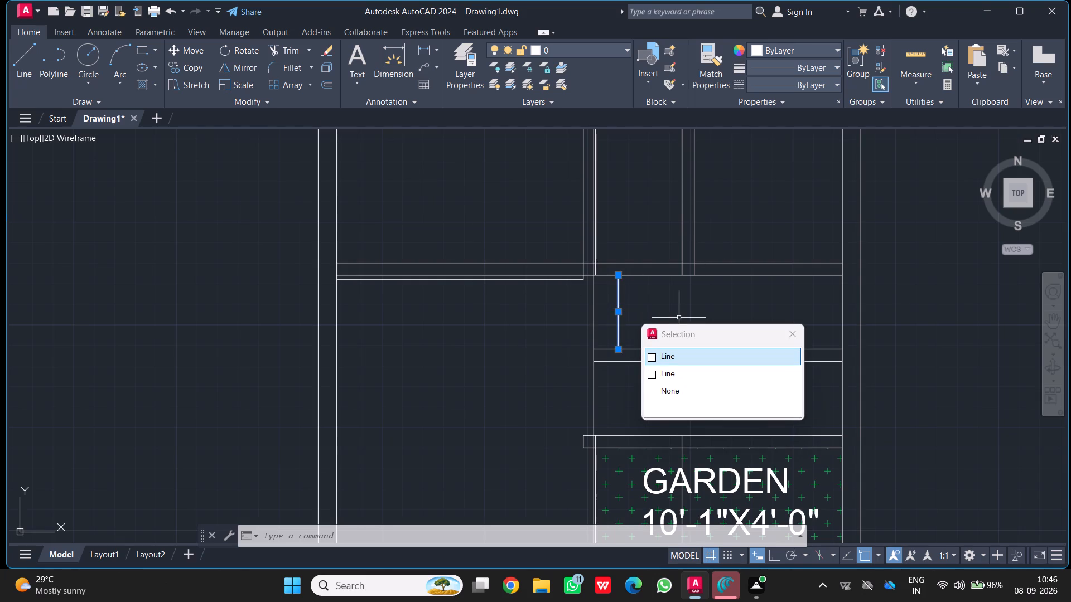
key("o")
key("Return")
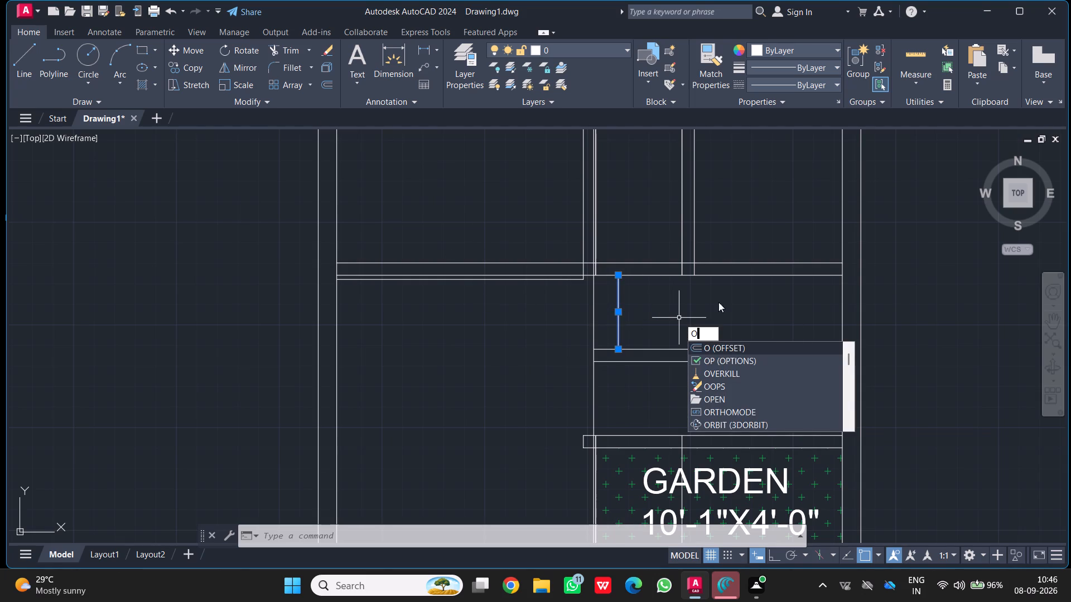
left_click(745, 348)
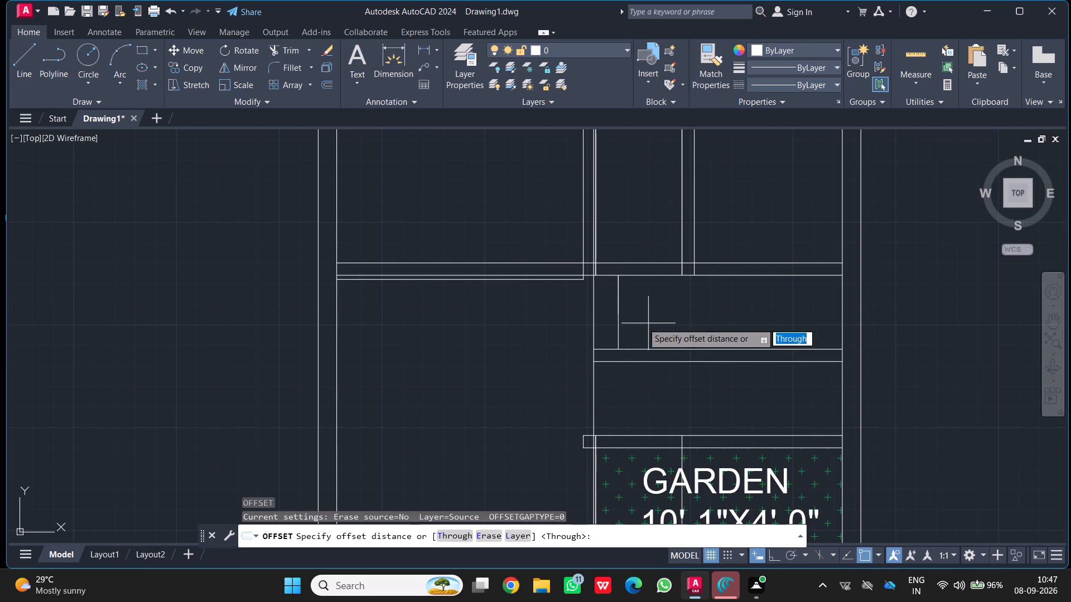
left_click(619, 307)
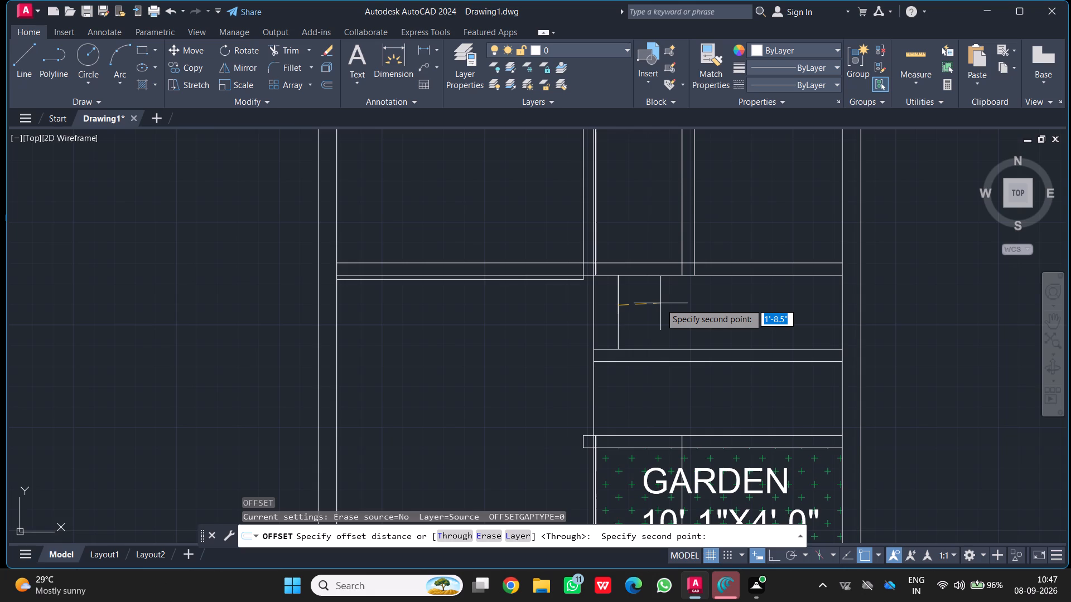
key("1")
key("apostrophe")
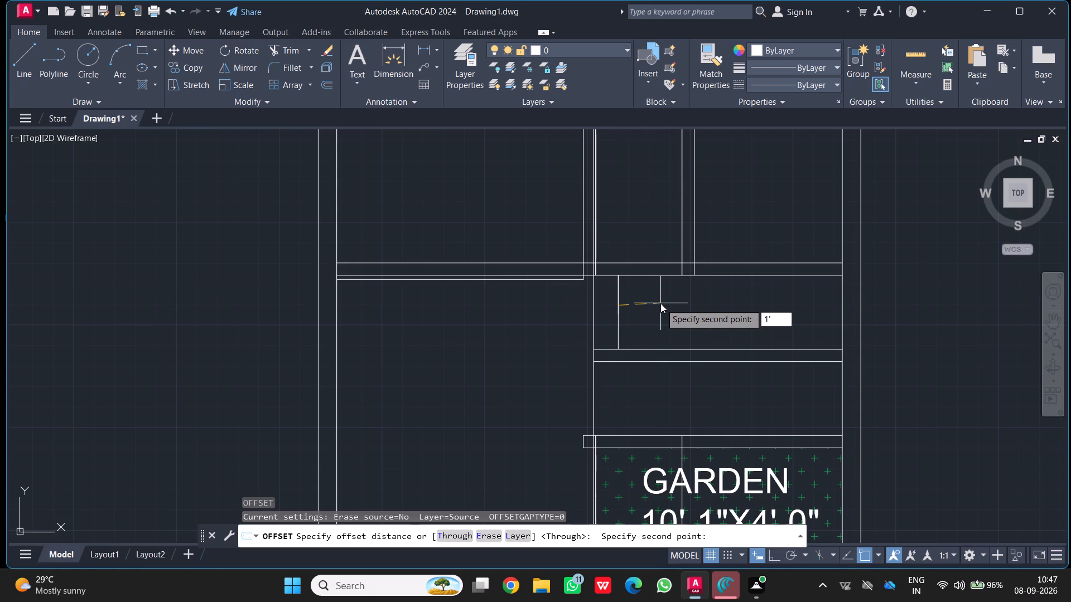
key("Return")
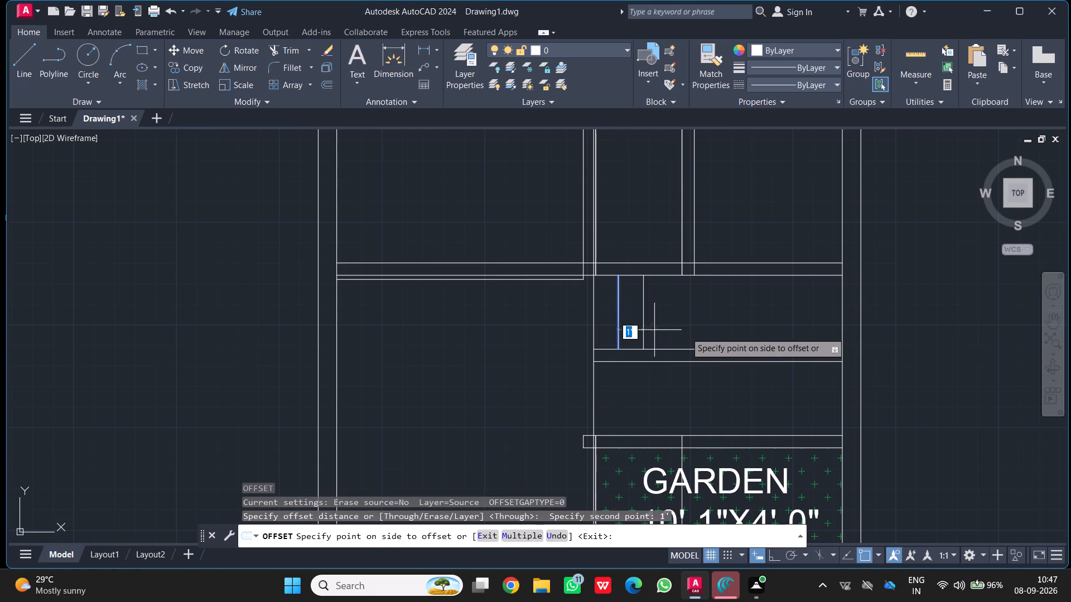
left_click(691, 333)
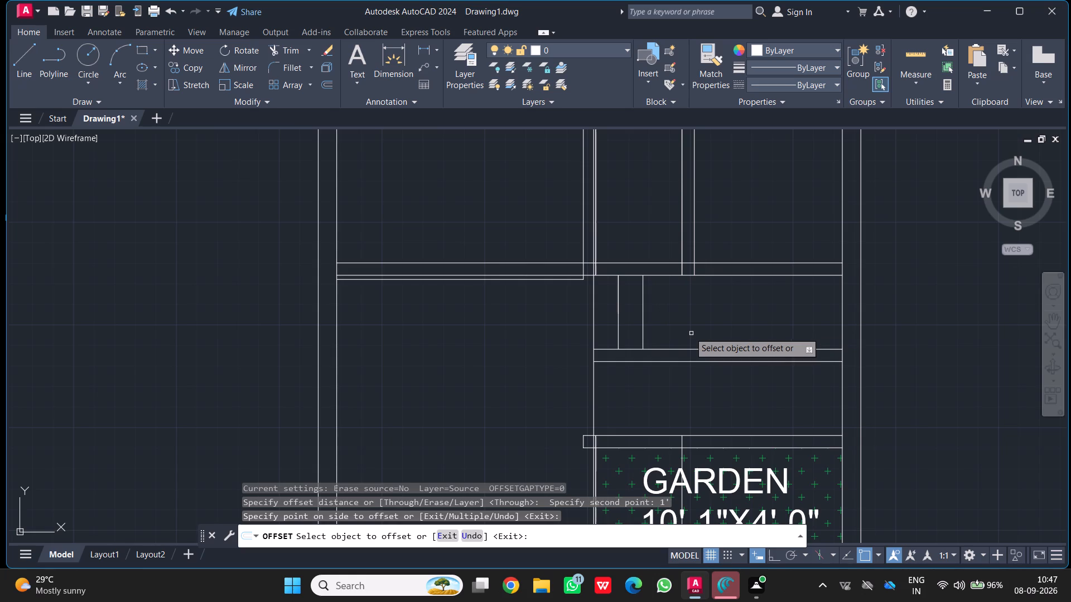
Continue the 1' offsets rightward between the two horizontal partitions until the upper strip has six vertical lines.
left_click(646, 318)
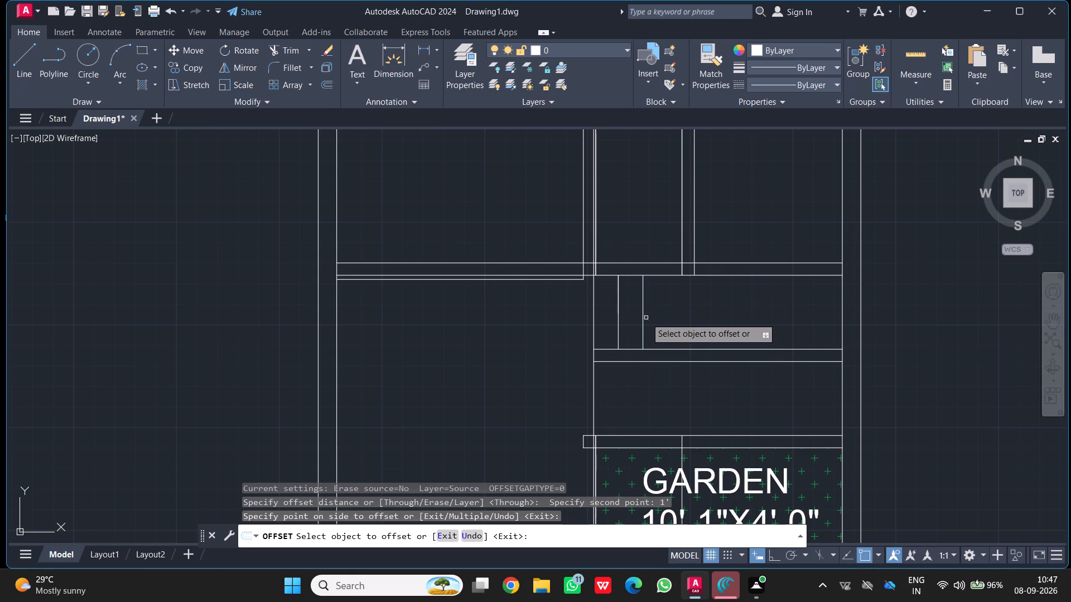
left_click(643, 310)
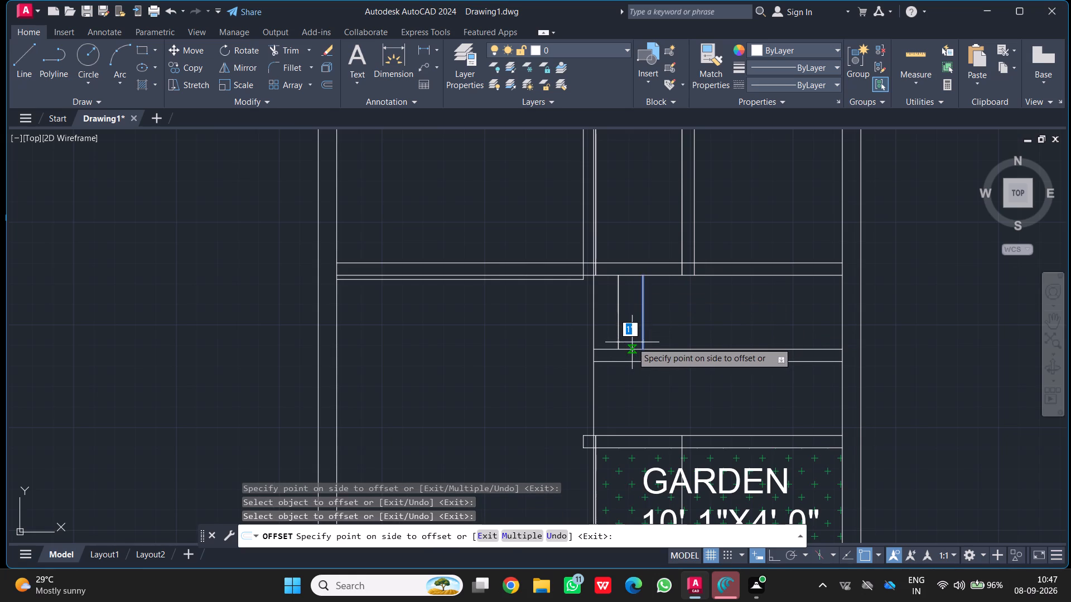
left_click(671, 299)
left_click(667, 311)
left_click(697, 327)
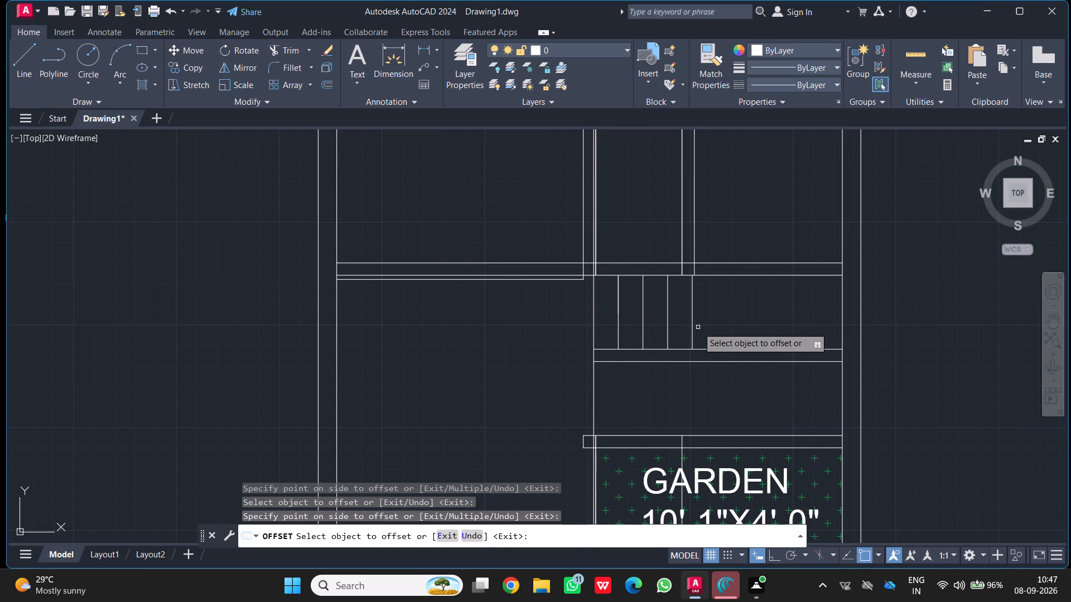
left_click(695, 323)
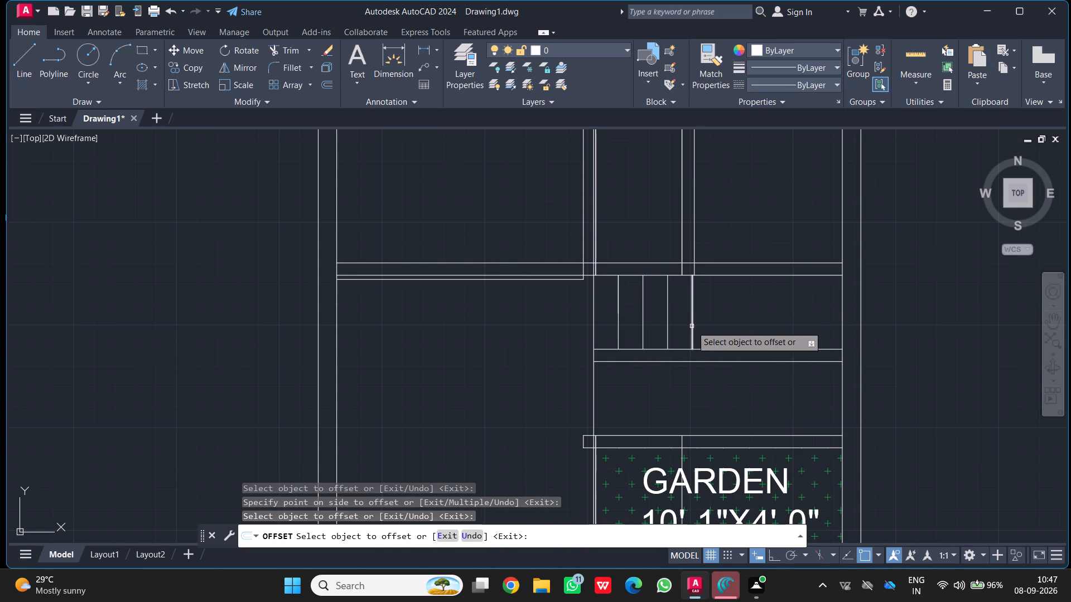
left_click(692, 326)
left_click(711, 332)
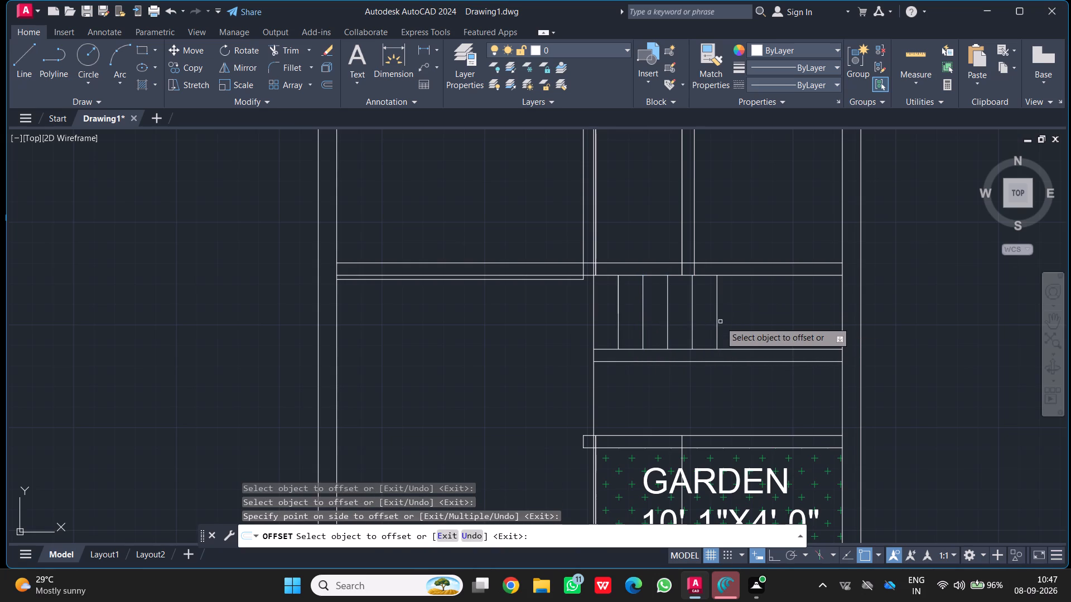
left_click(717, 310)
left_click(780, 322)
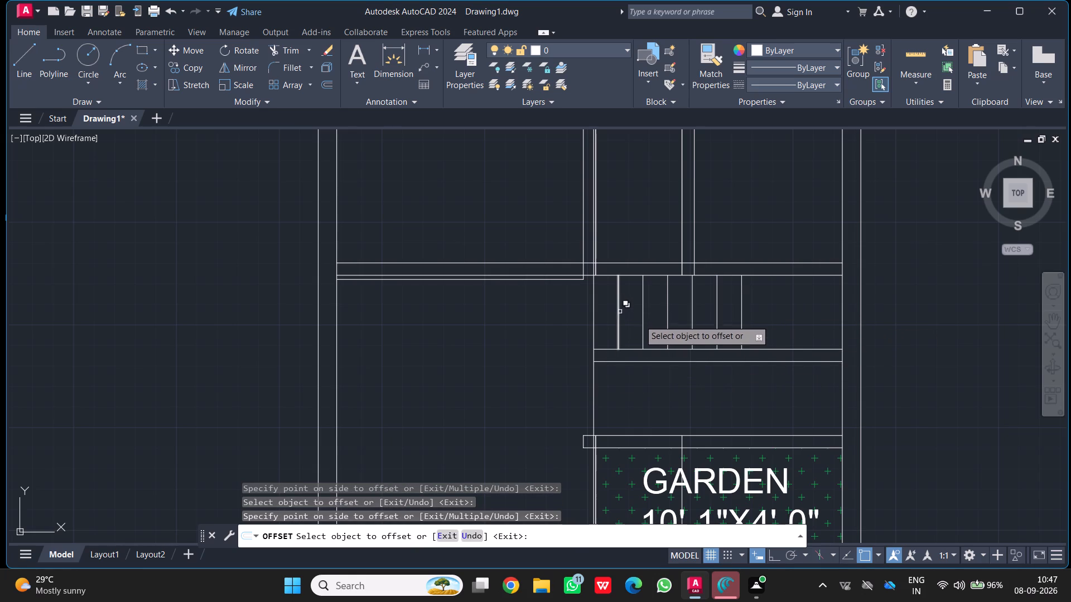
key("Escape")
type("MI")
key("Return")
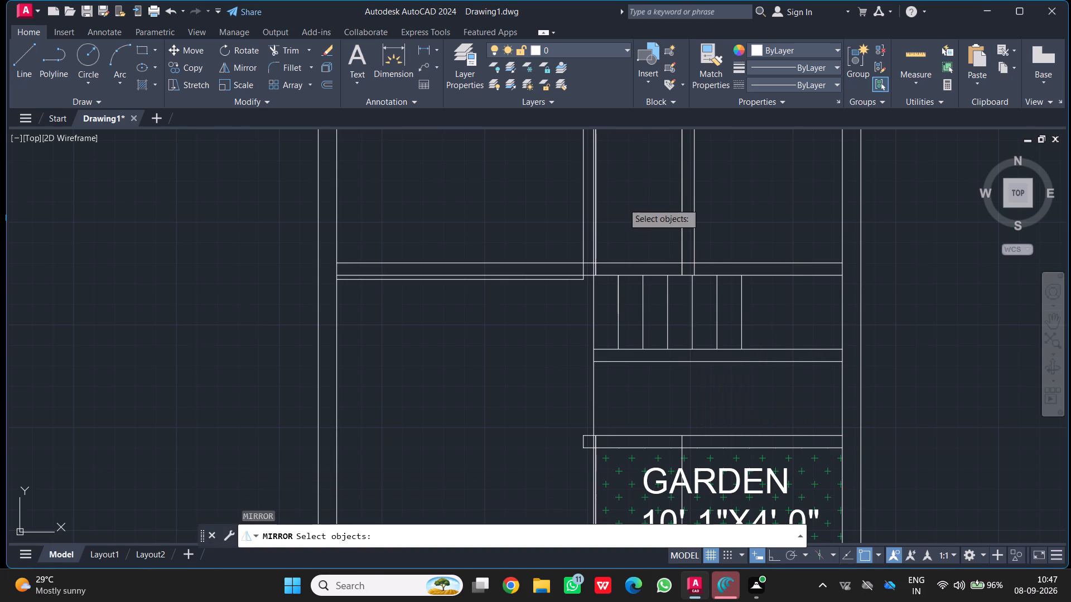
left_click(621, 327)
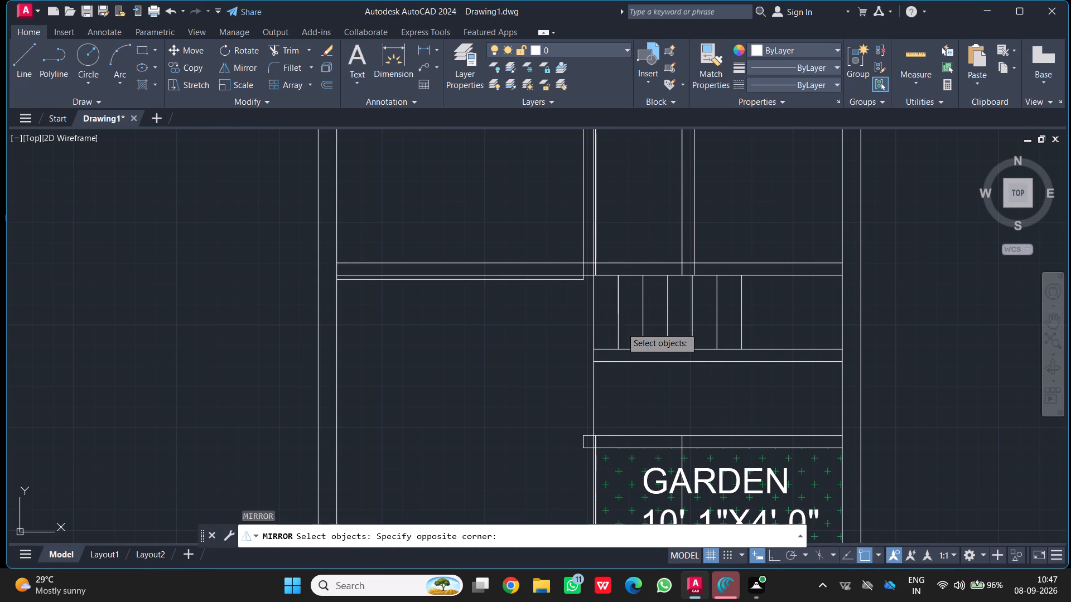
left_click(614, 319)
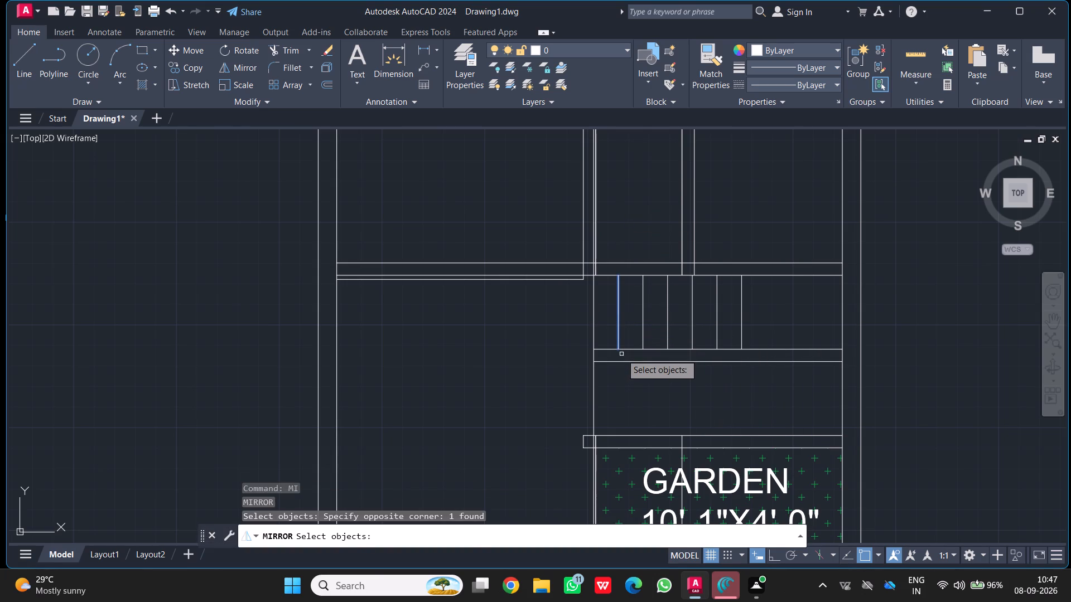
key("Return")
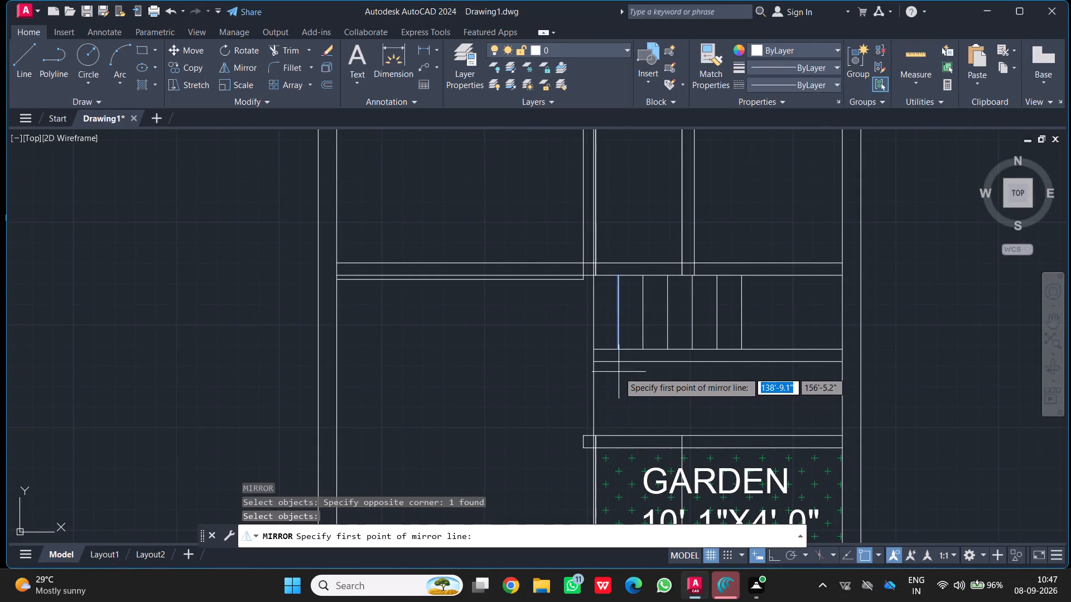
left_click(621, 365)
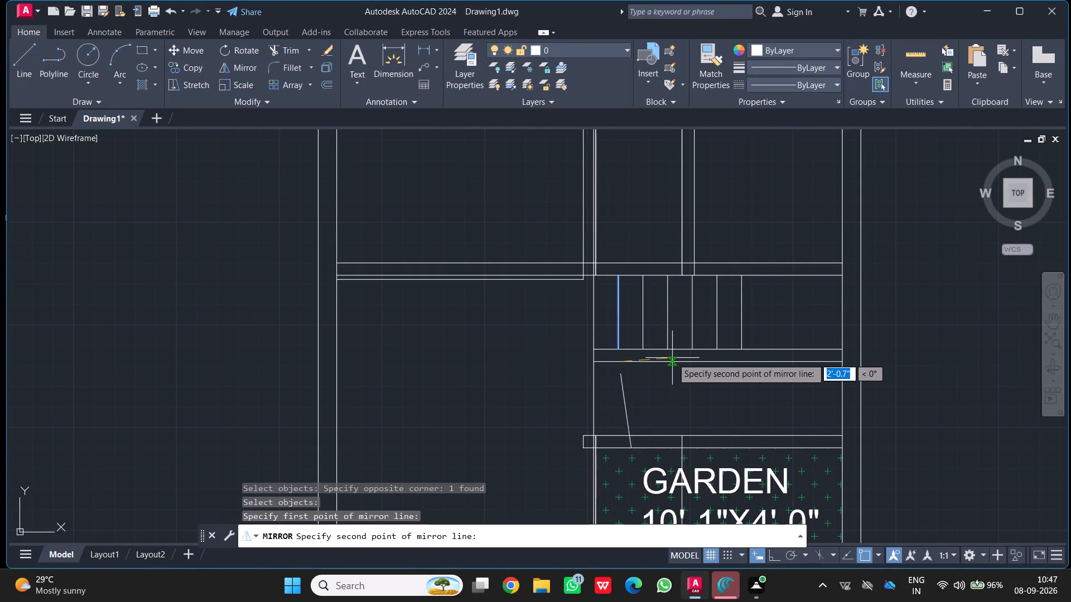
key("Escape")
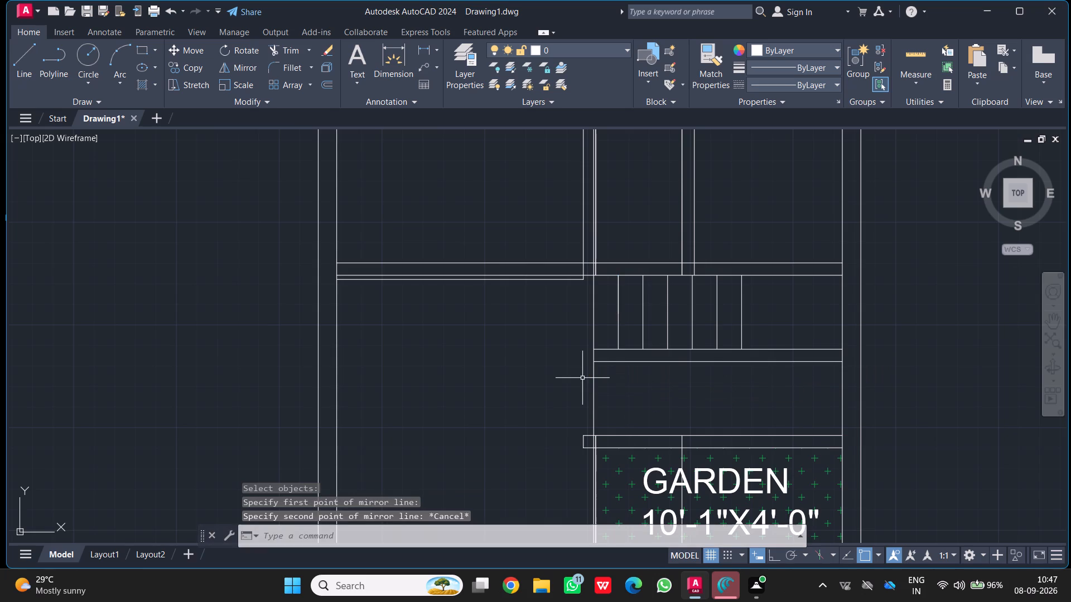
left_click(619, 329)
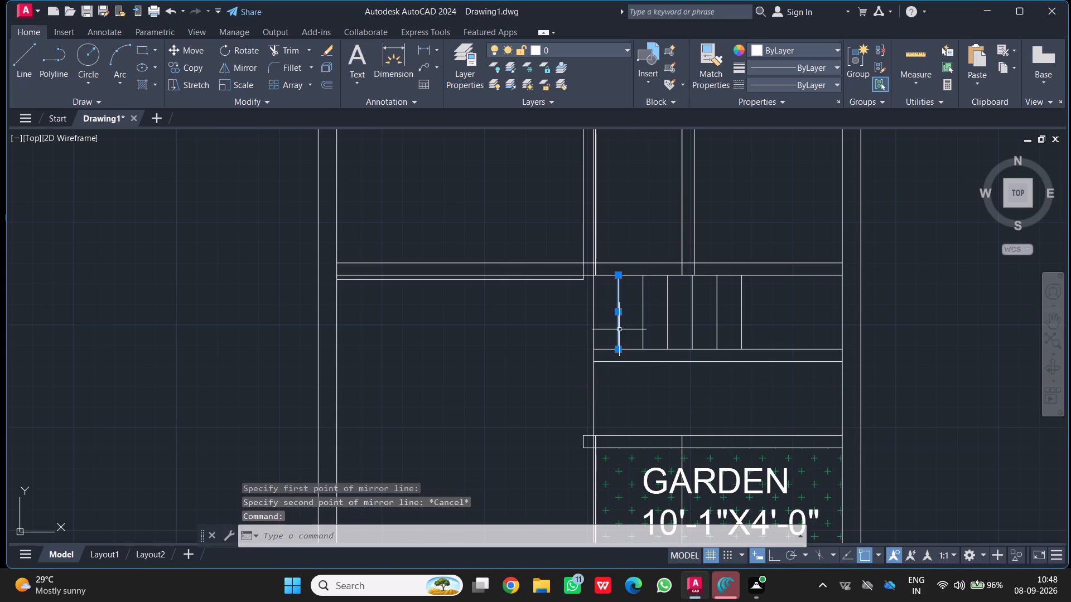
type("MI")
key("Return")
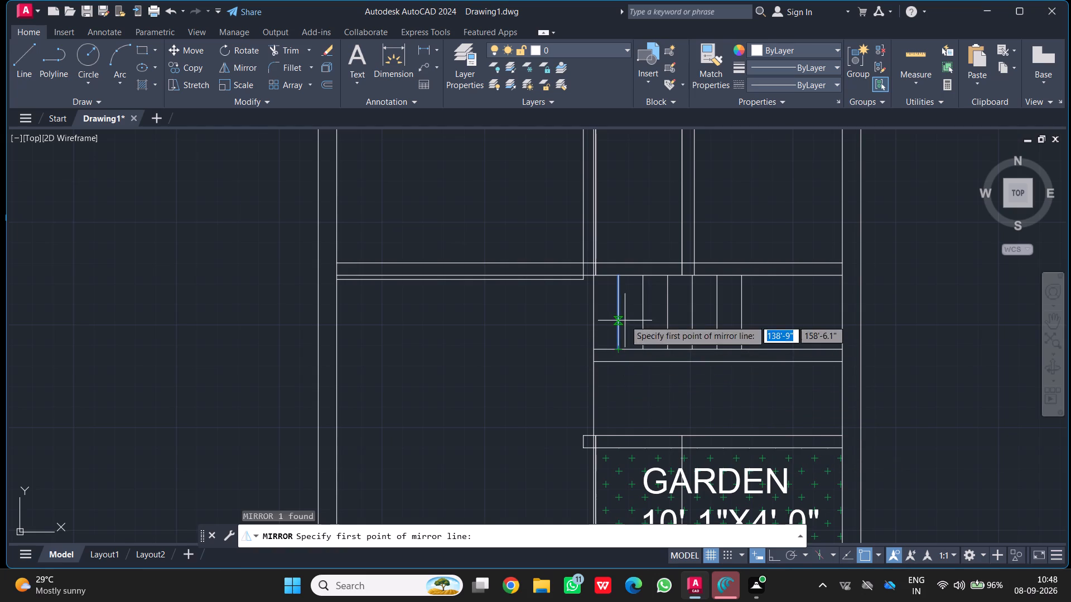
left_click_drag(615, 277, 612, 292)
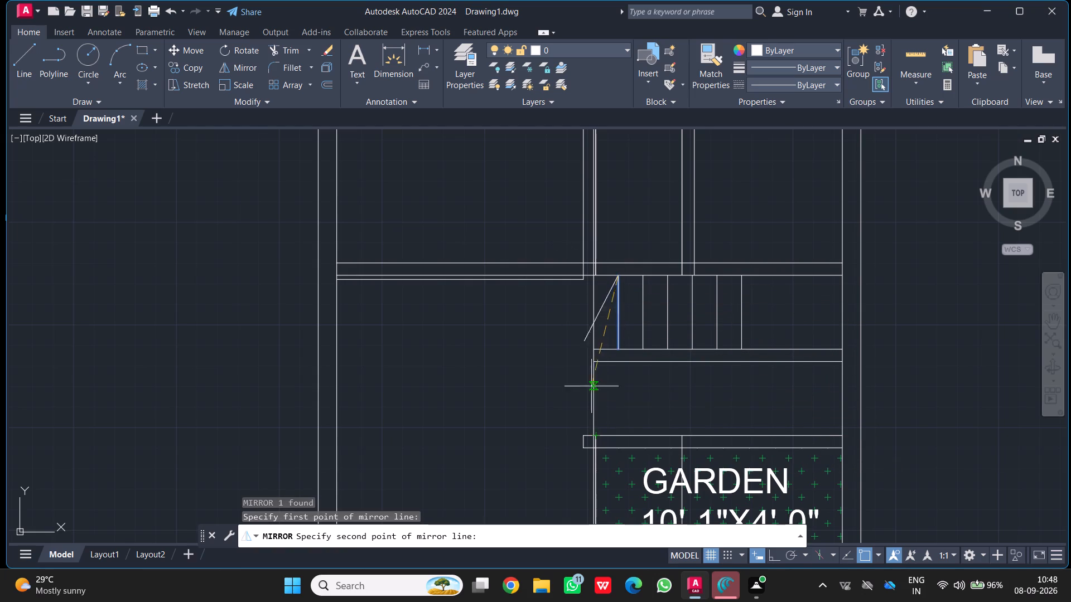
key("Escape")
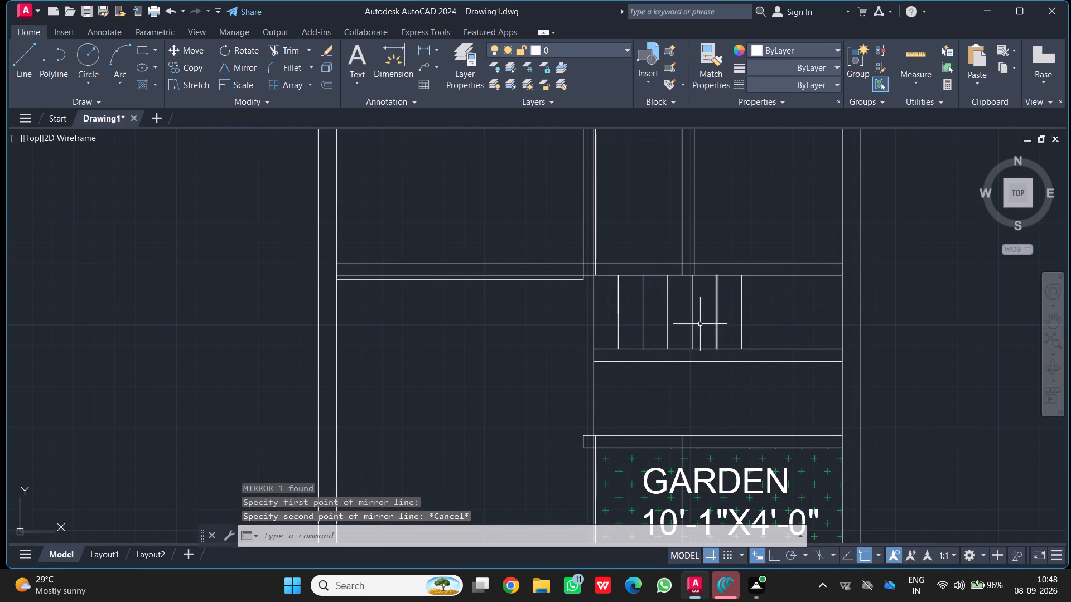
Draw a 3' vertical line from the lower partition's bottom edge down to the garden's upper wall, aligned with the first upper strip line.
left_click(15, 54)
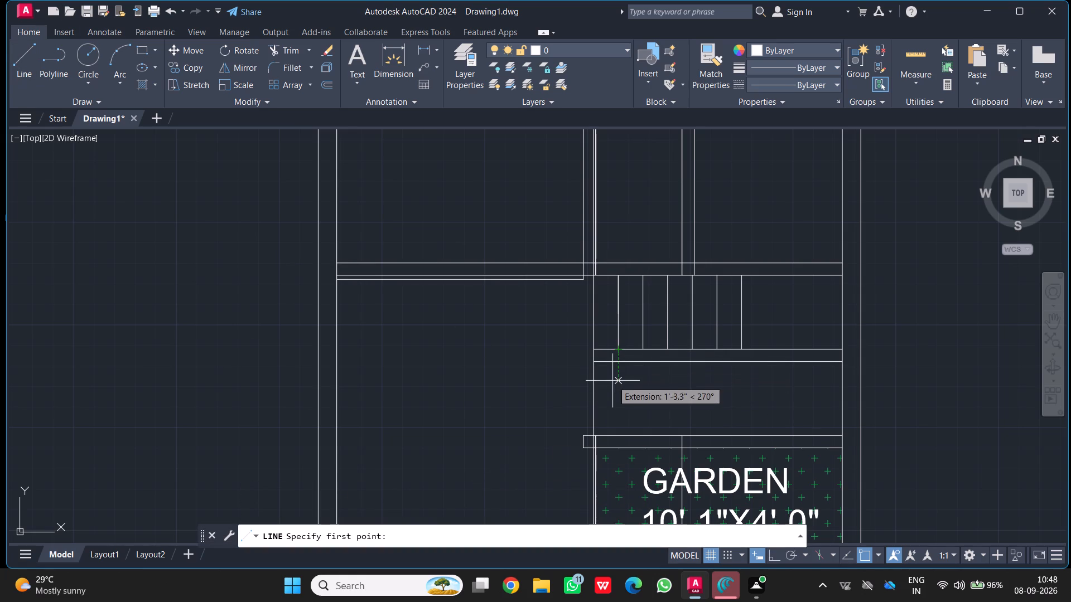
left_click(619, 363)
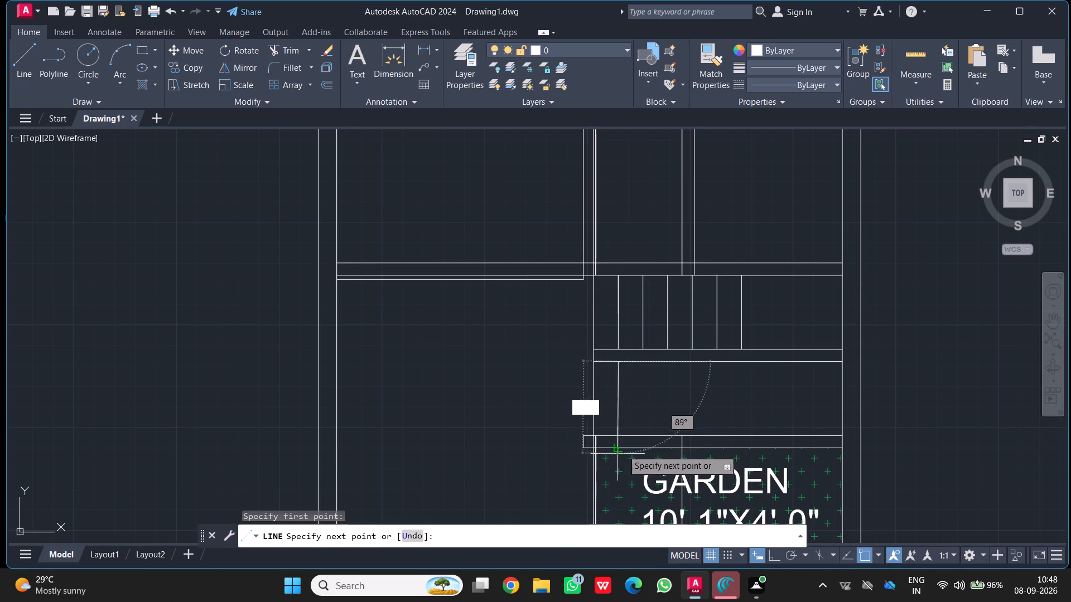
key("F8")
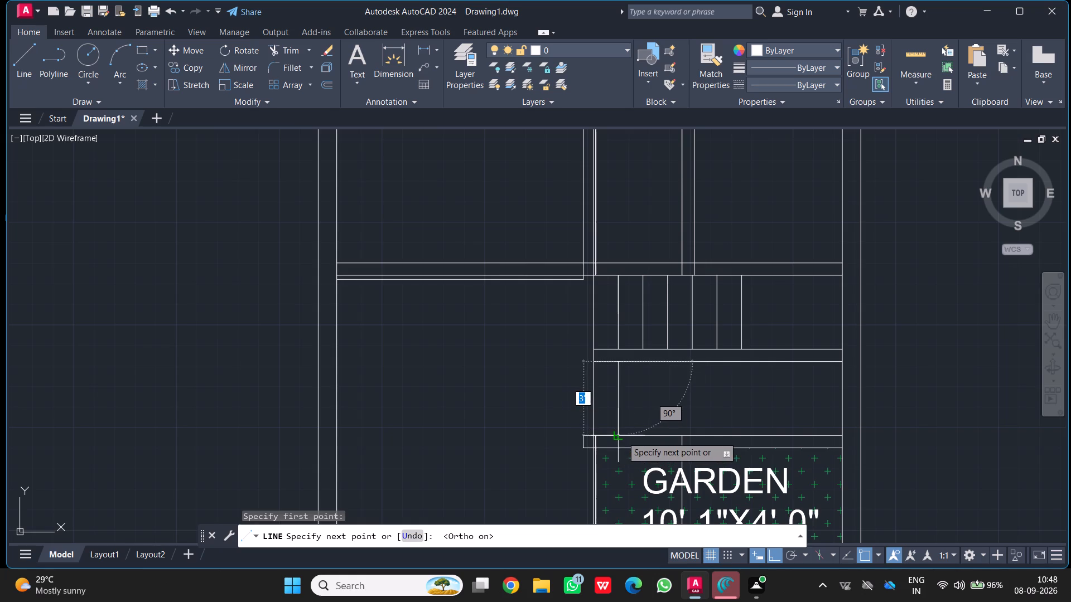
left_click(622, 436)
key("Return")
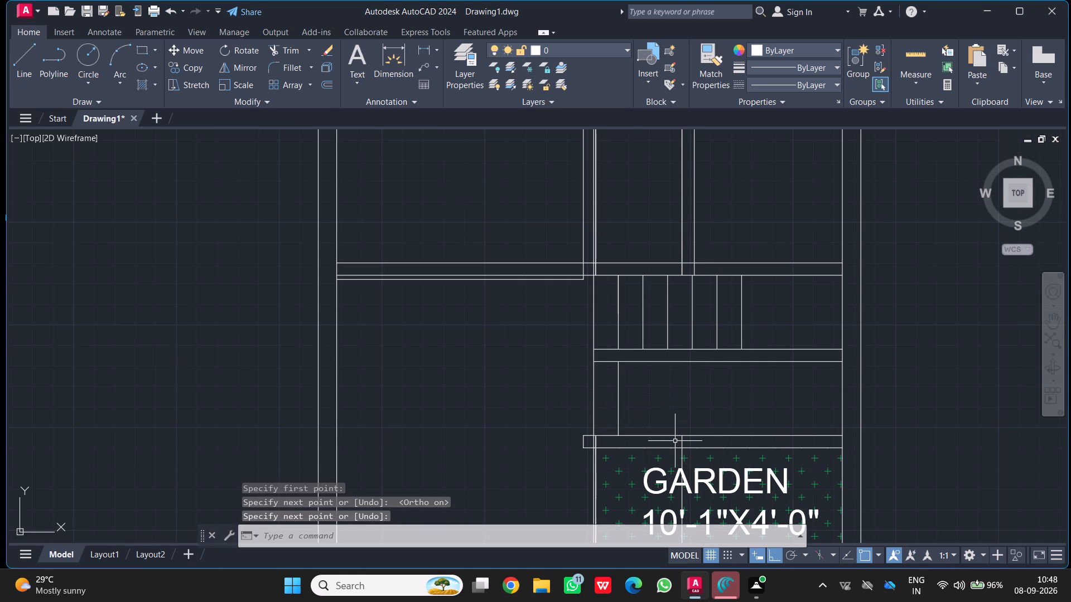
Offset the new vertical line above the garden 1' to the right.
left_click(616, 389)
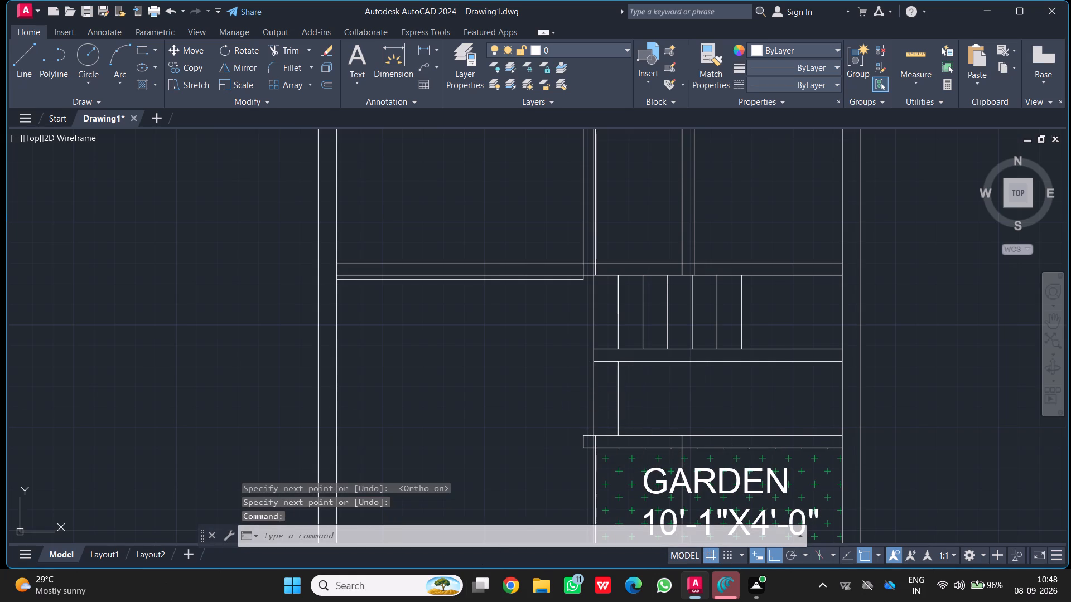
key("o")
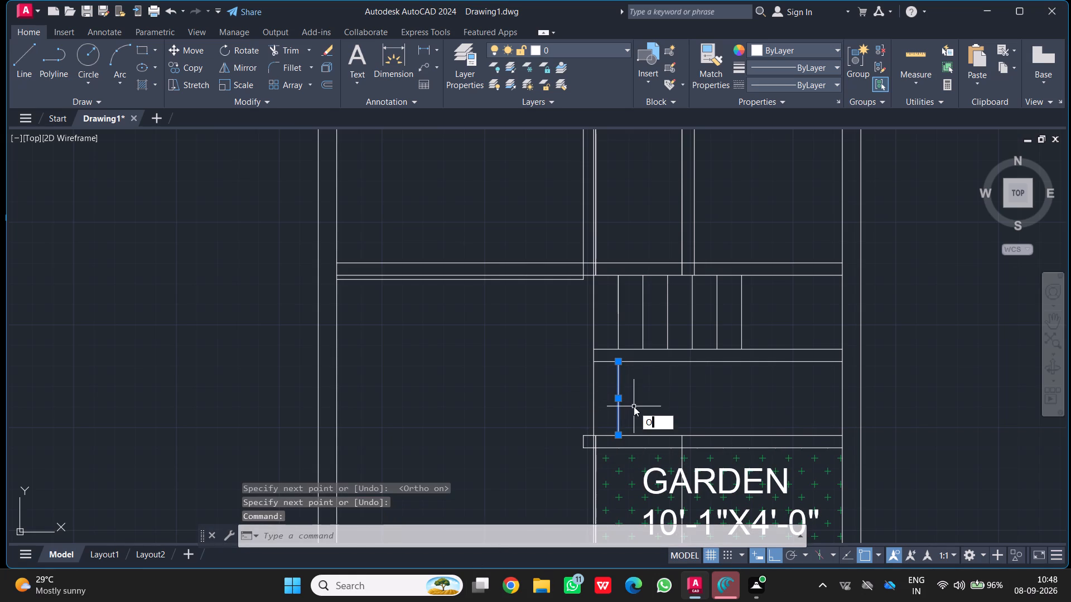
key("Return")
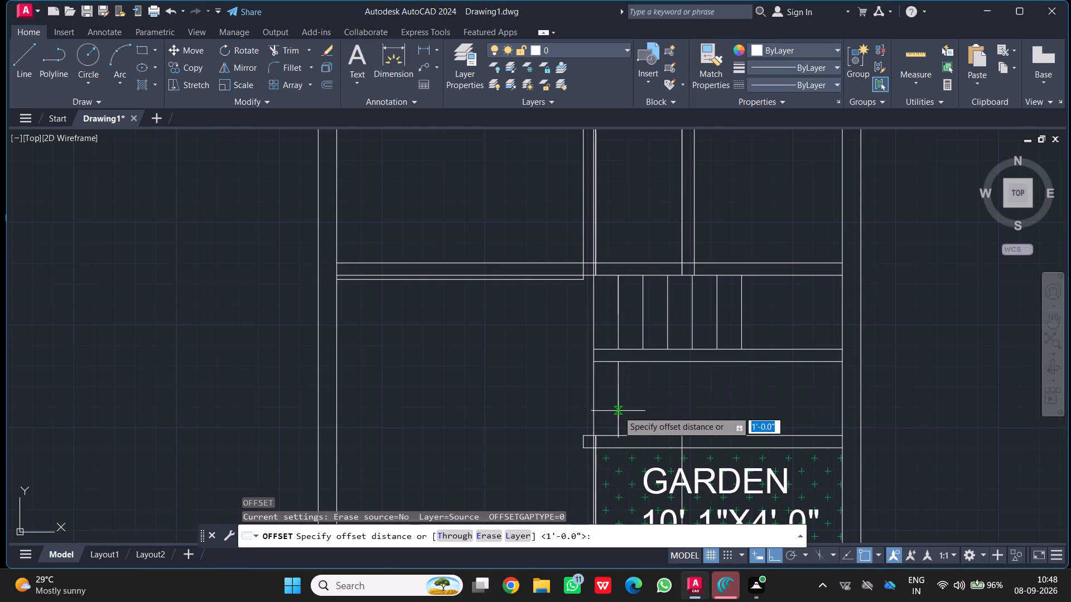
left_click(622, 407)
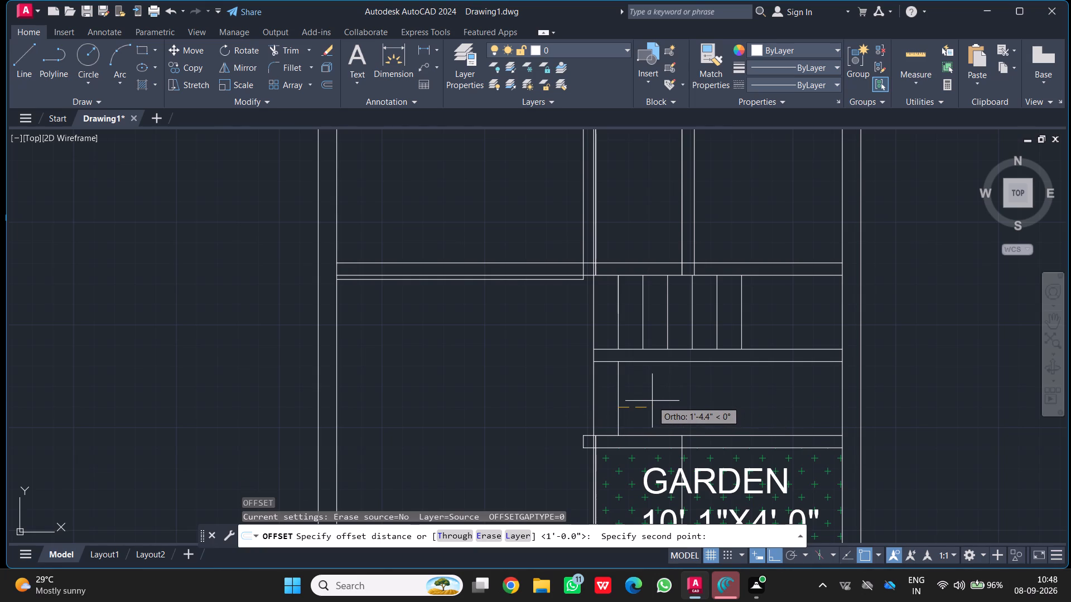
key("1")
key("apostrophe")
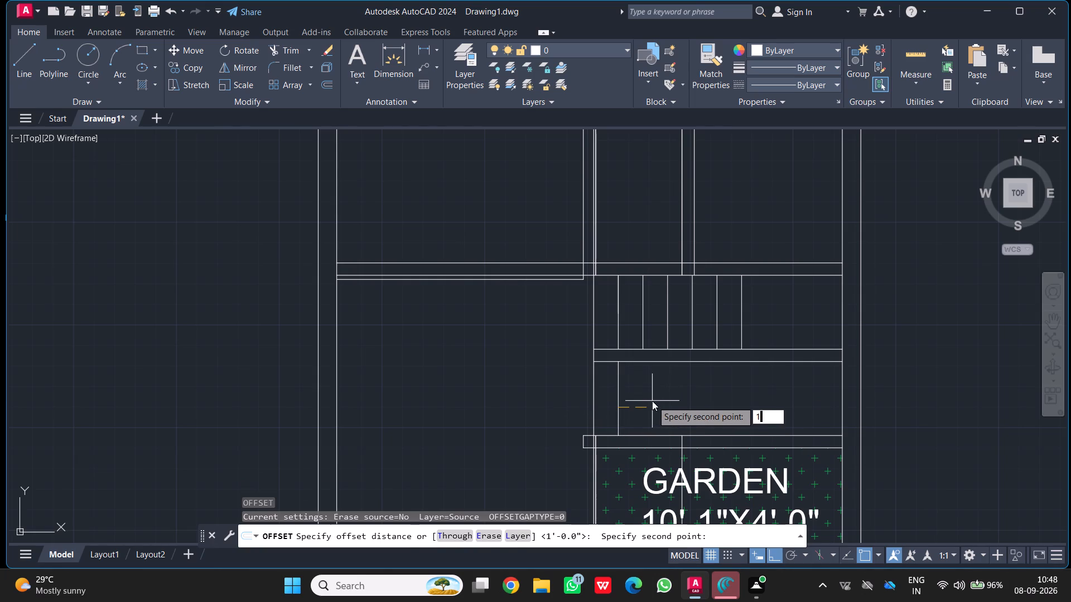
key("Return")
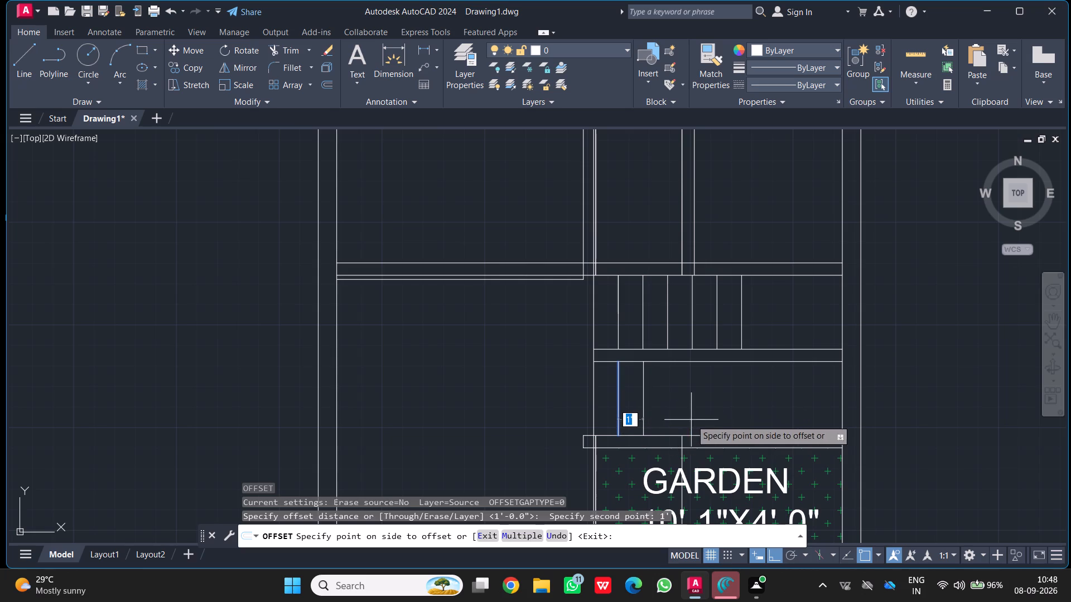
left_click(706, 388)
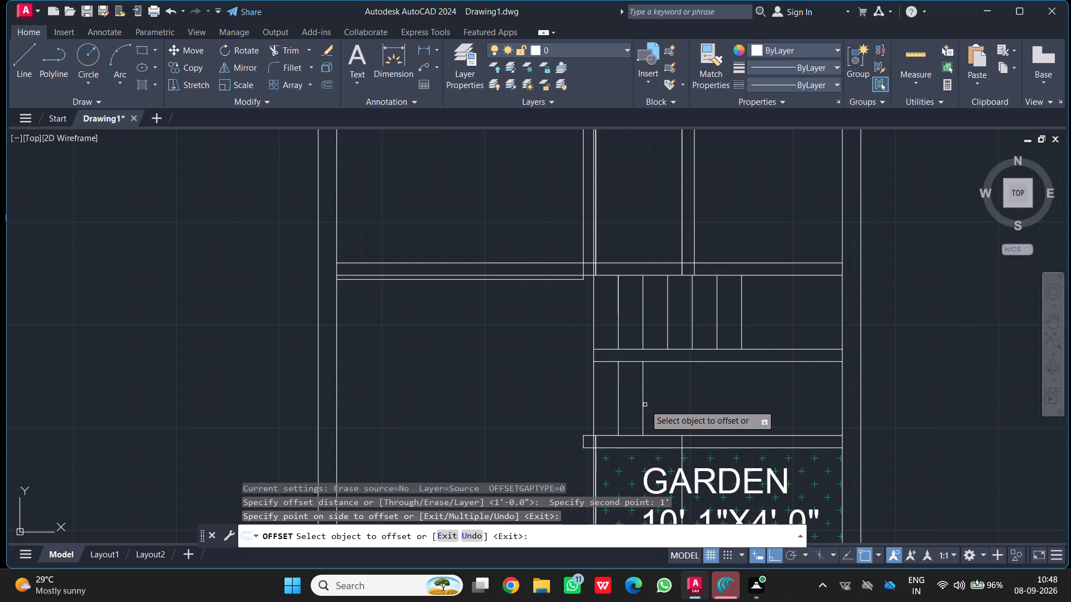
Continue the 1' offsets rightward above the garden until the lower strip has six vertical lines.
left_click(643, 401)
left_click(698, 406)
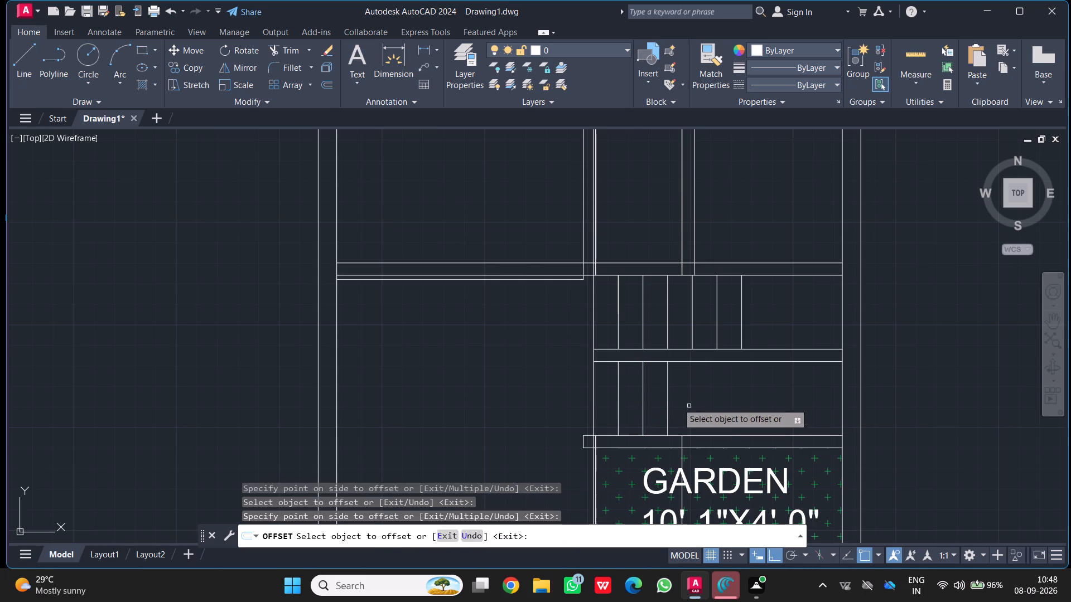
left_click(670, 402)
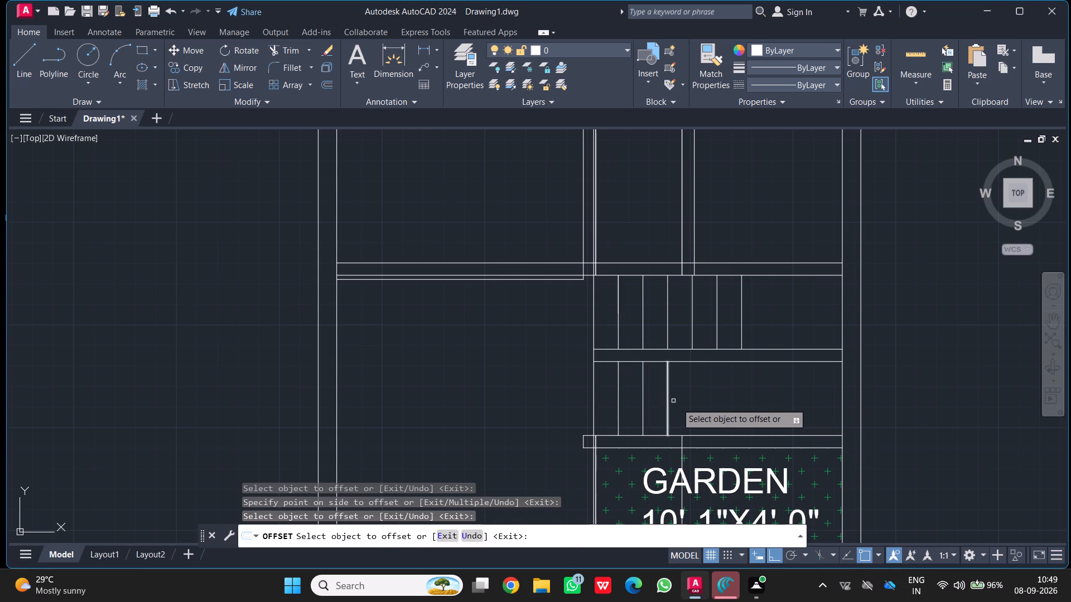
left_click(669, 400)
left_click(697, 408)
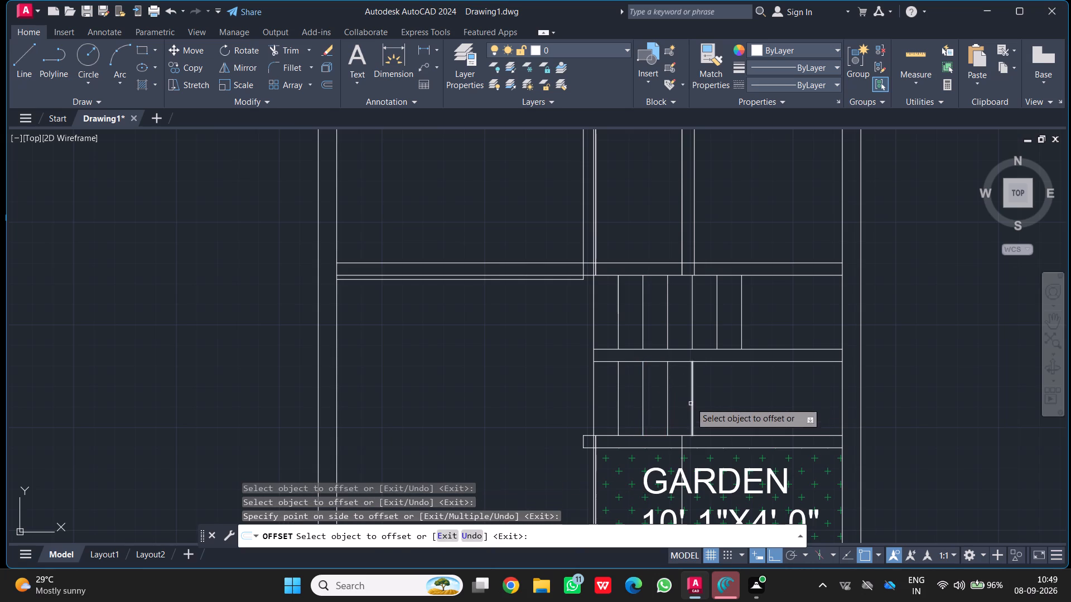
left_click(692, 396)
left_click(718, 400)
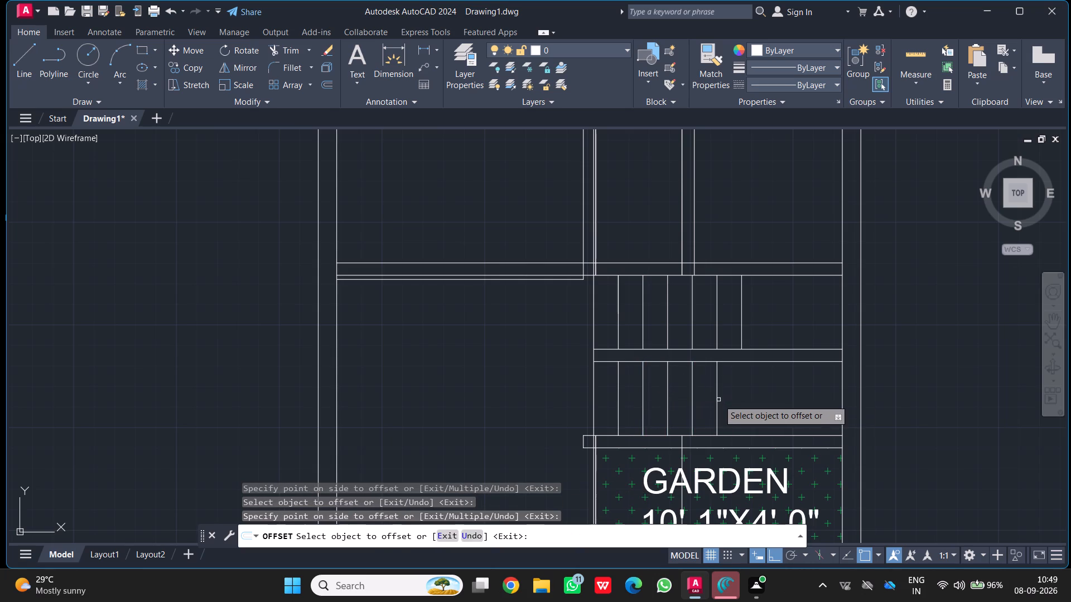
left_click(718, 399)
left_click(734, 402)
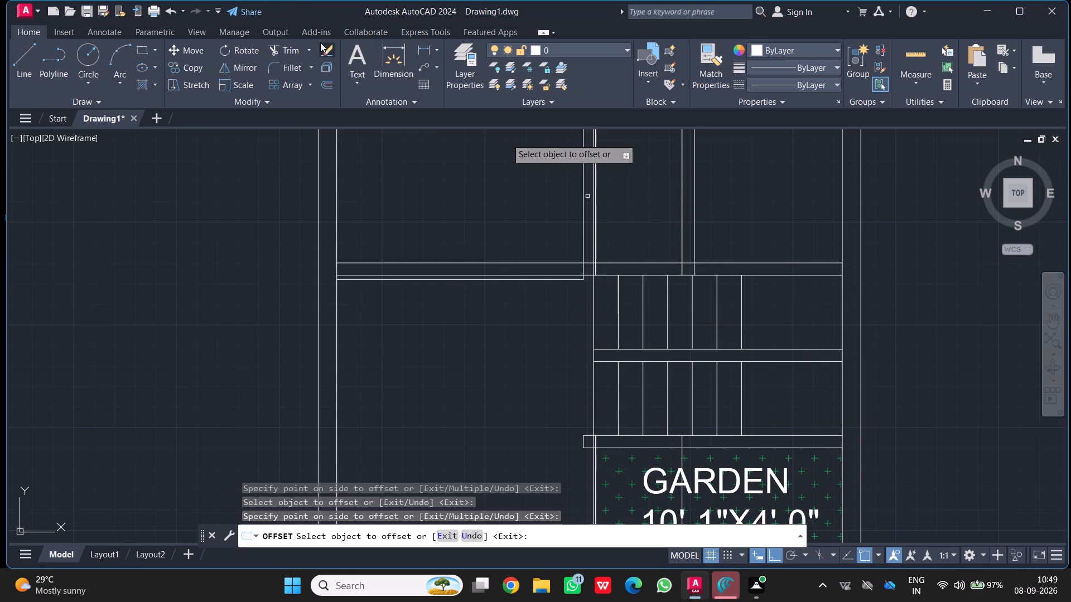
Trim both lines of the 6" partition between the two strips, removing the part right of the last vertical lines.
left_click(303, 47)
left_click(794, 290)
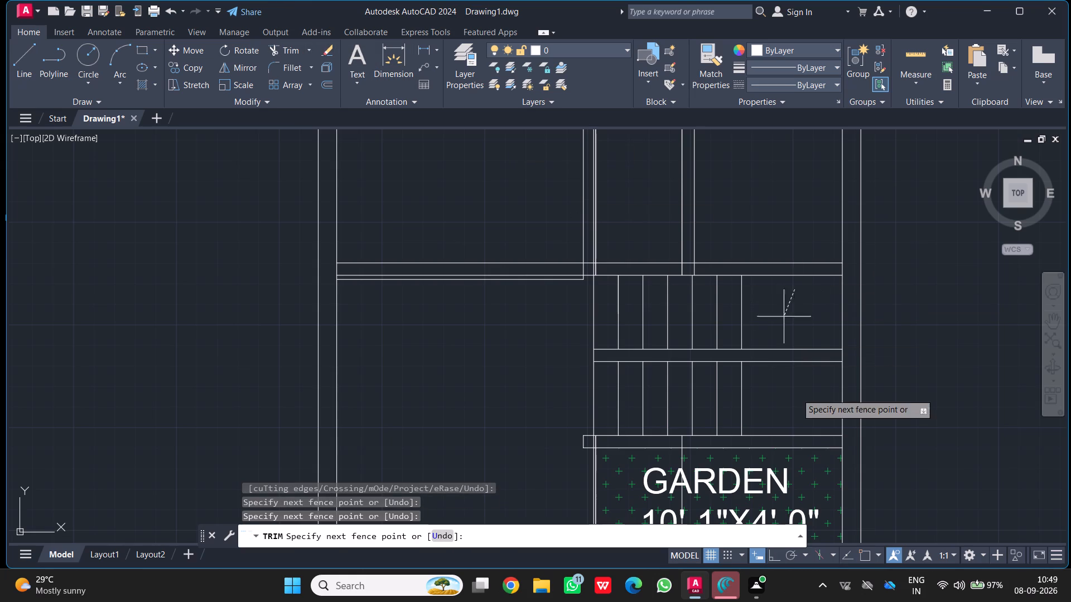
left_click(802, 396)
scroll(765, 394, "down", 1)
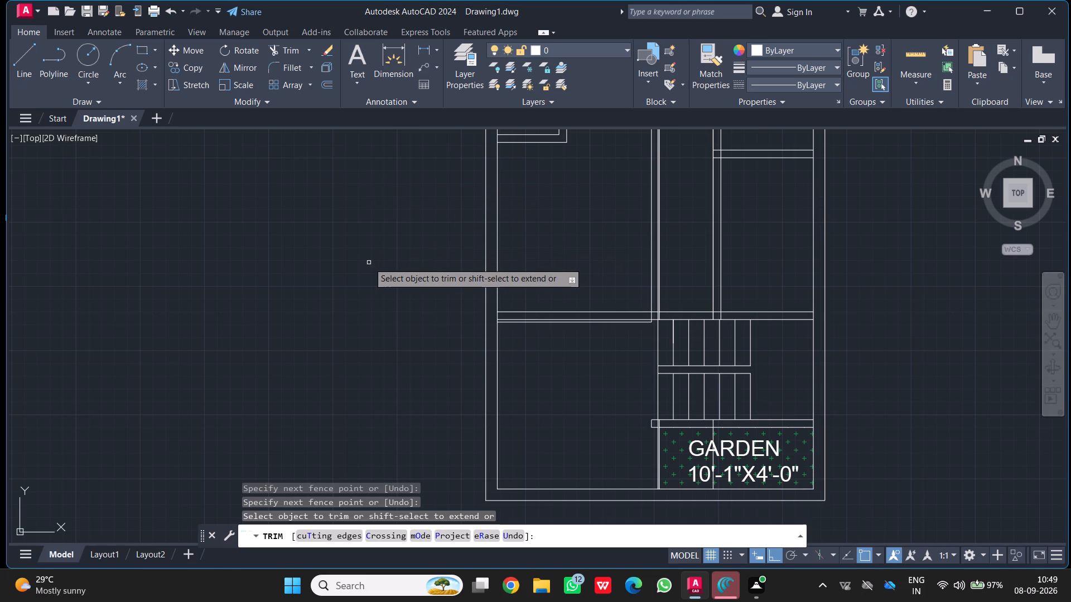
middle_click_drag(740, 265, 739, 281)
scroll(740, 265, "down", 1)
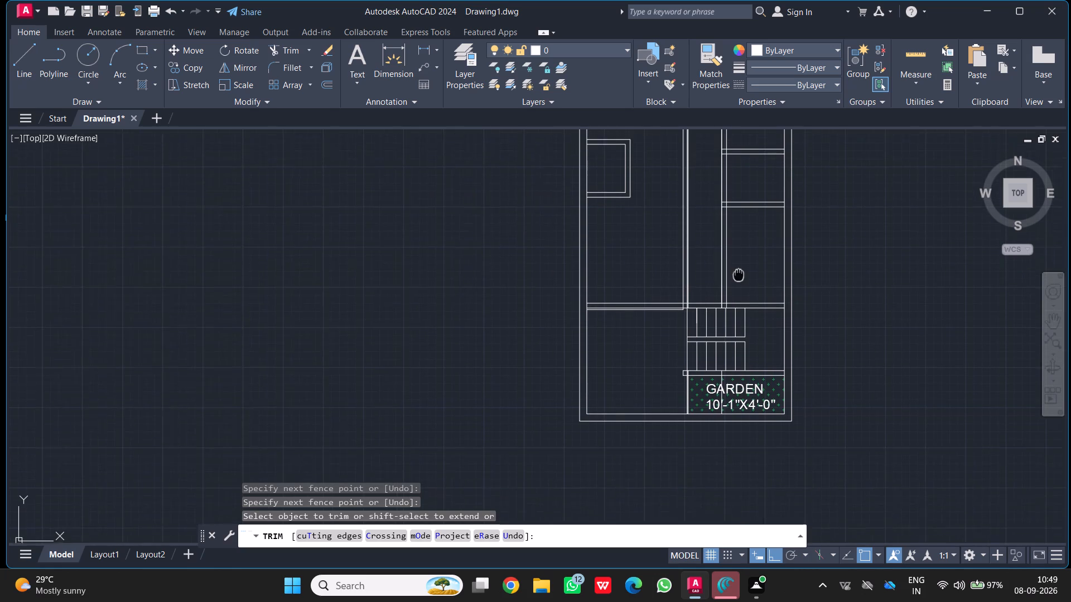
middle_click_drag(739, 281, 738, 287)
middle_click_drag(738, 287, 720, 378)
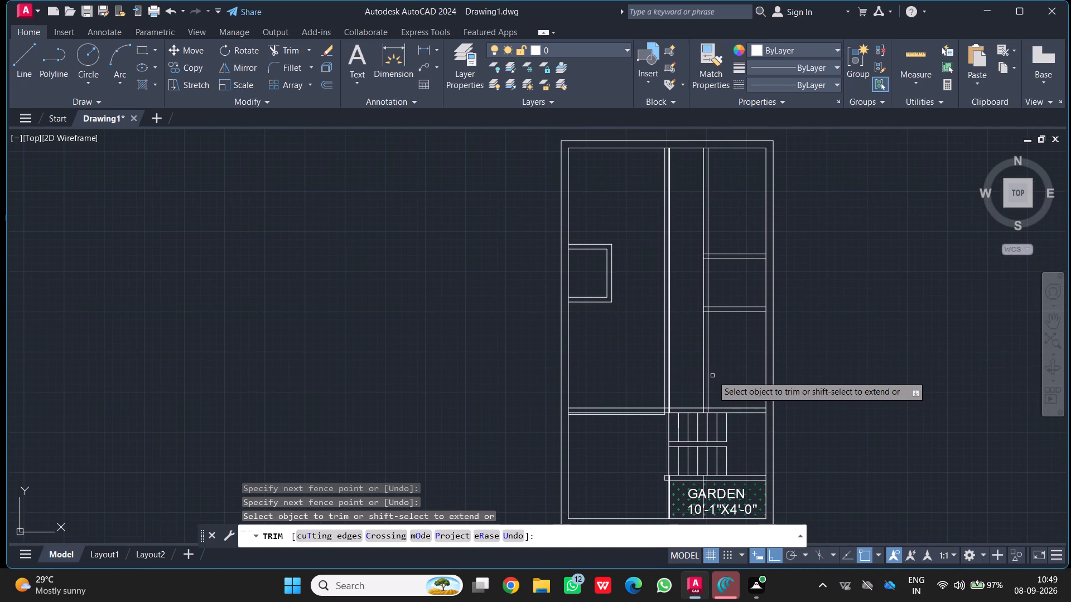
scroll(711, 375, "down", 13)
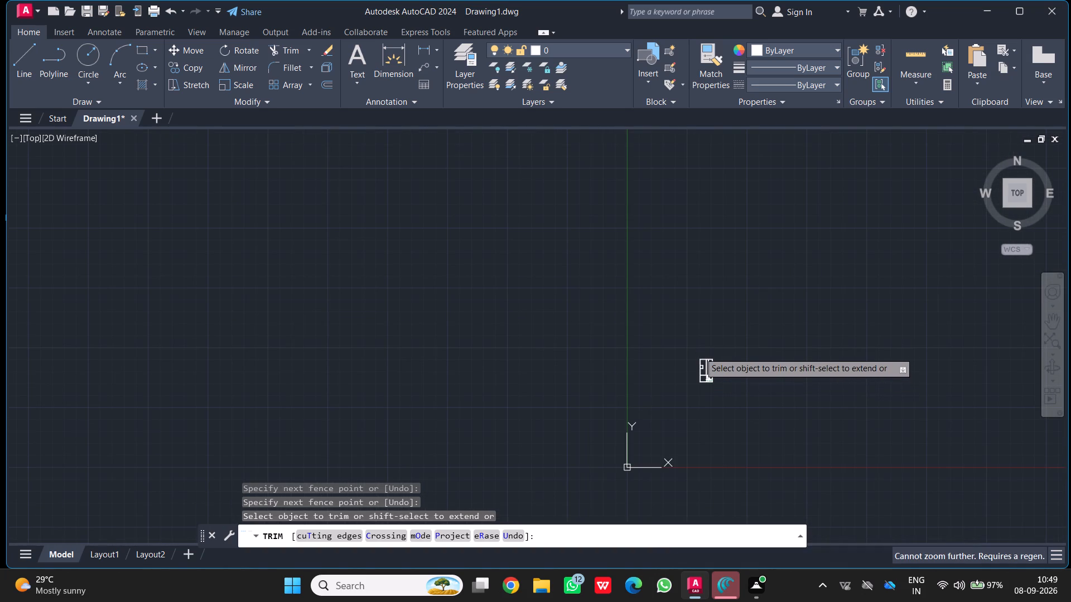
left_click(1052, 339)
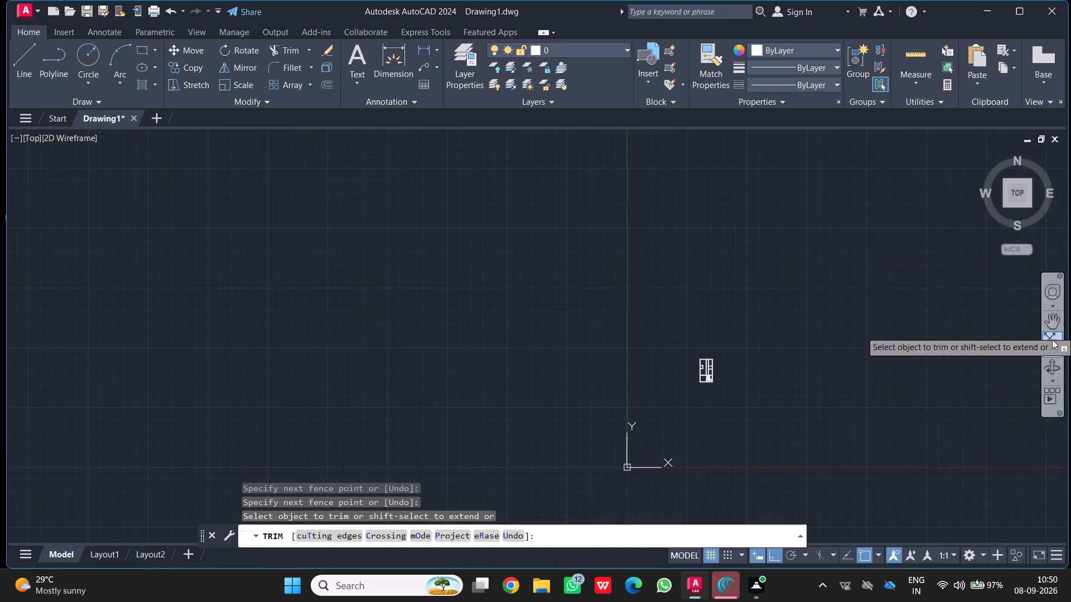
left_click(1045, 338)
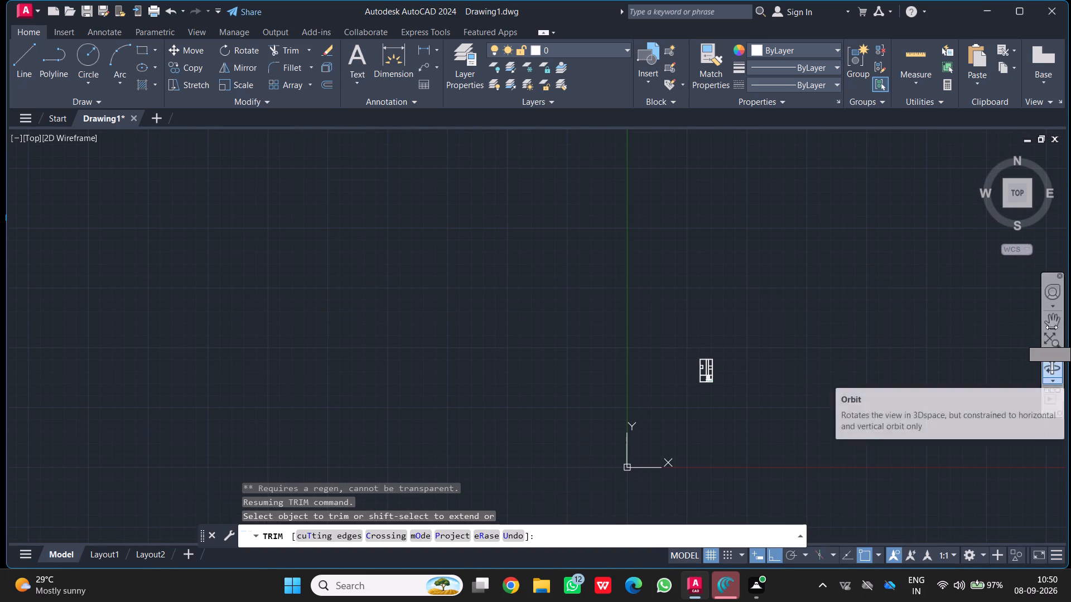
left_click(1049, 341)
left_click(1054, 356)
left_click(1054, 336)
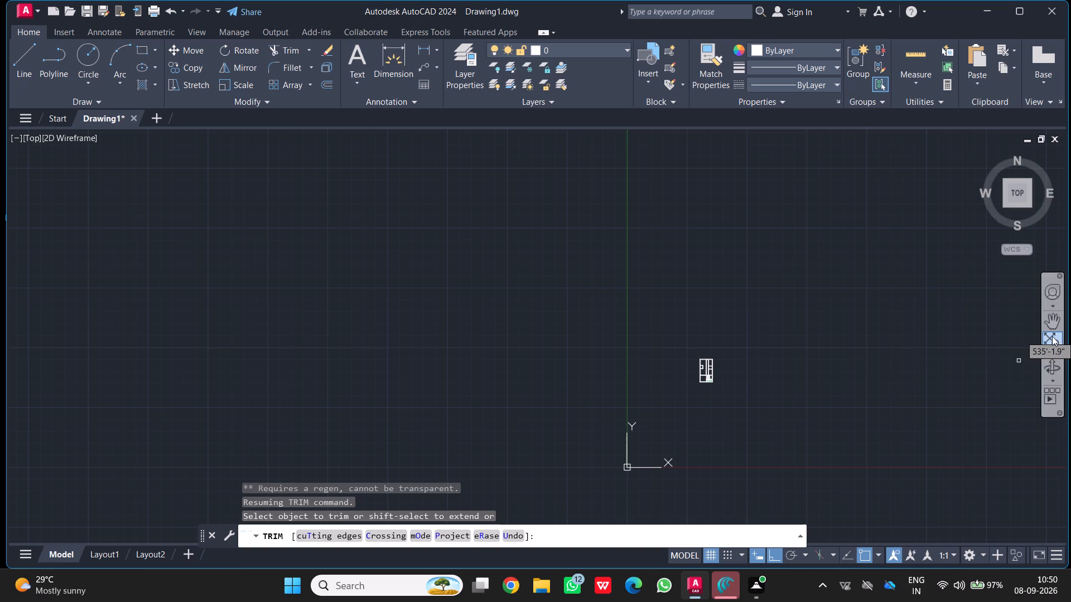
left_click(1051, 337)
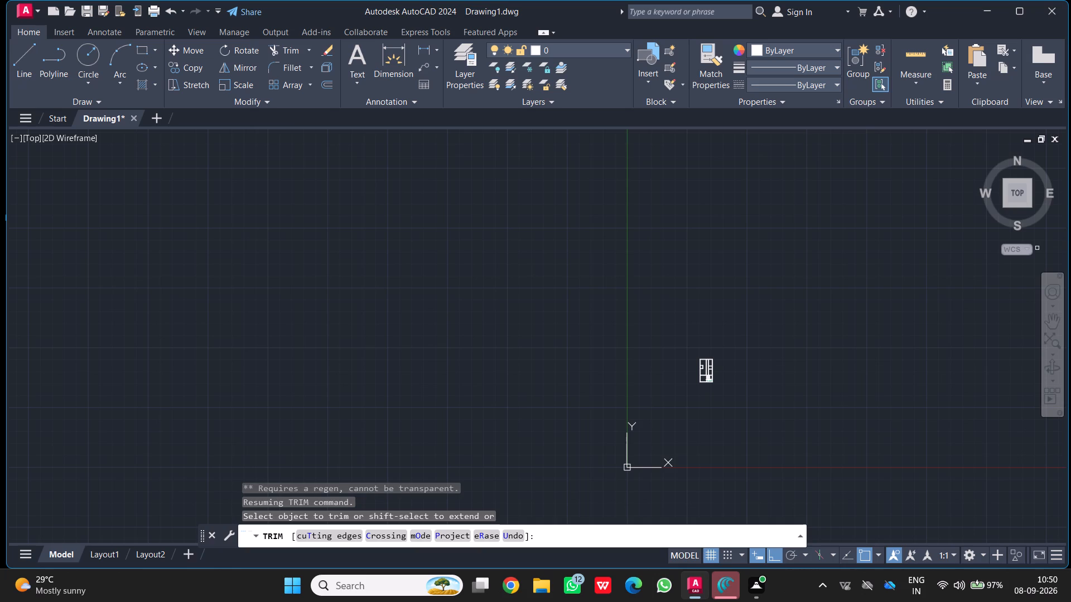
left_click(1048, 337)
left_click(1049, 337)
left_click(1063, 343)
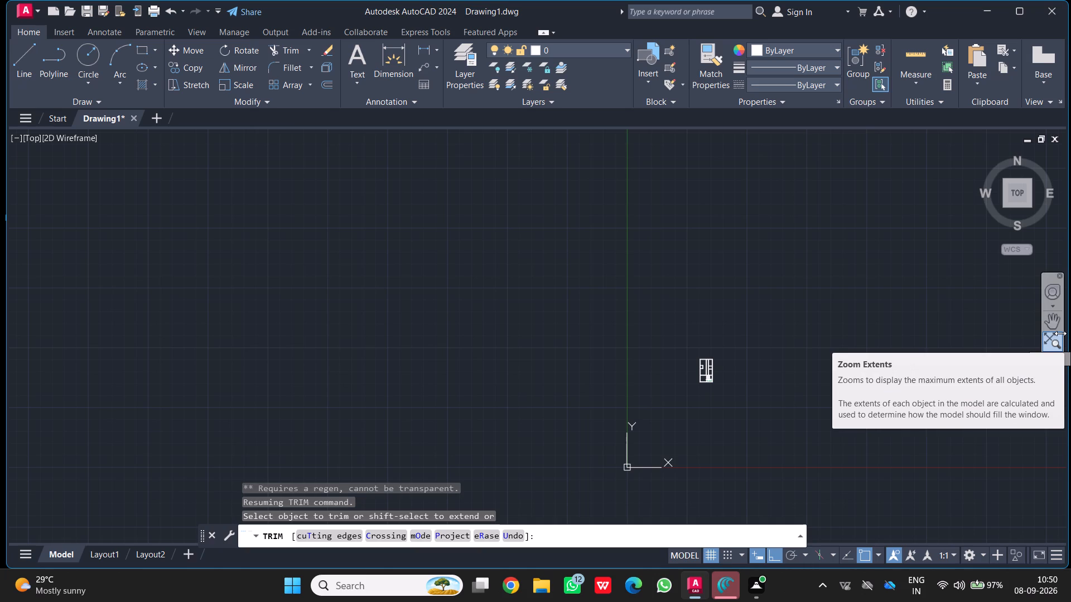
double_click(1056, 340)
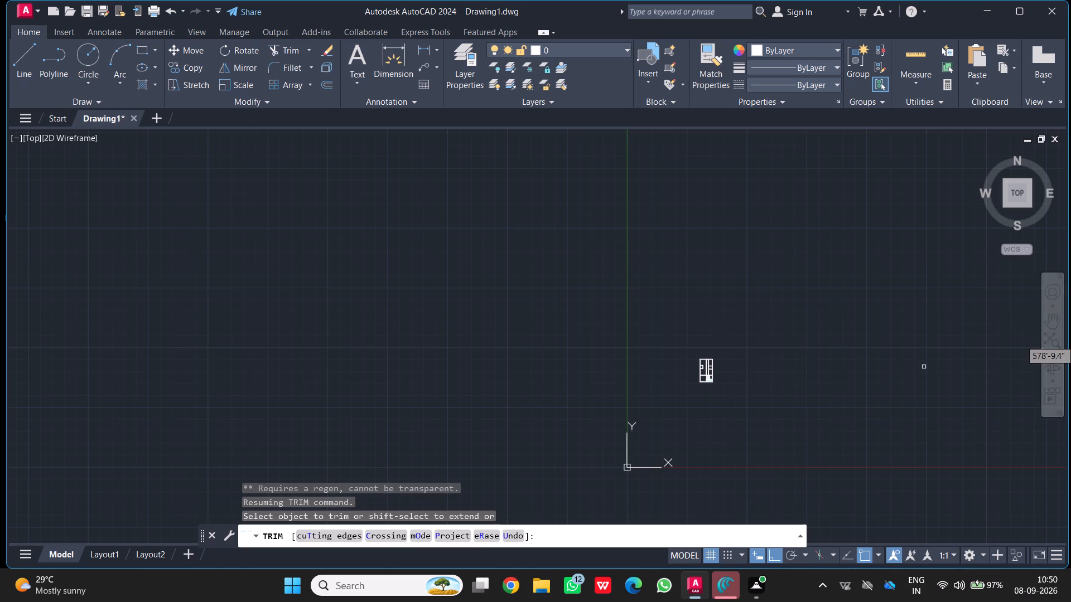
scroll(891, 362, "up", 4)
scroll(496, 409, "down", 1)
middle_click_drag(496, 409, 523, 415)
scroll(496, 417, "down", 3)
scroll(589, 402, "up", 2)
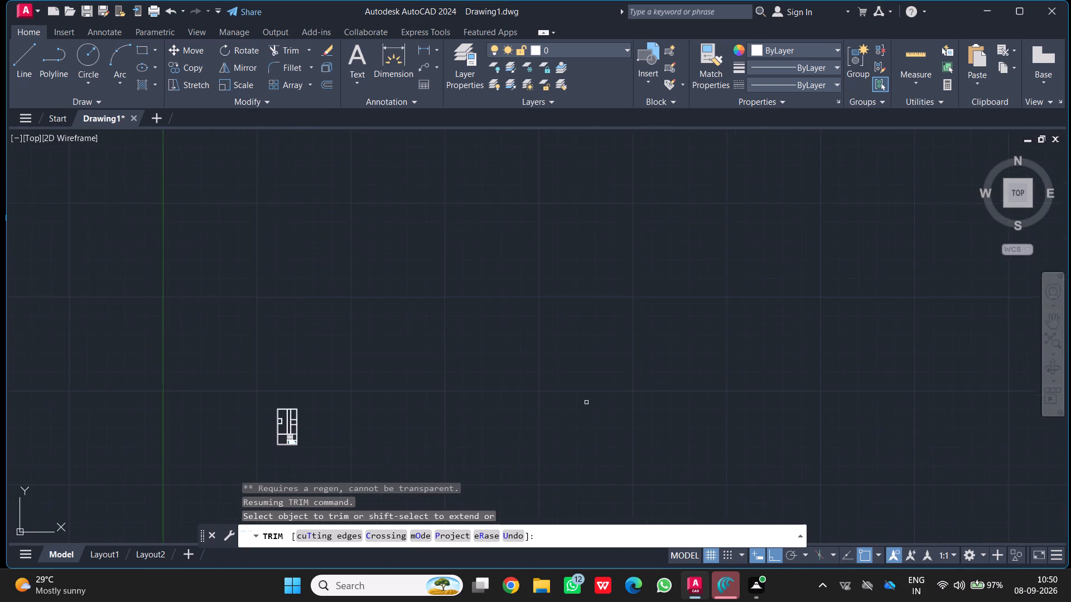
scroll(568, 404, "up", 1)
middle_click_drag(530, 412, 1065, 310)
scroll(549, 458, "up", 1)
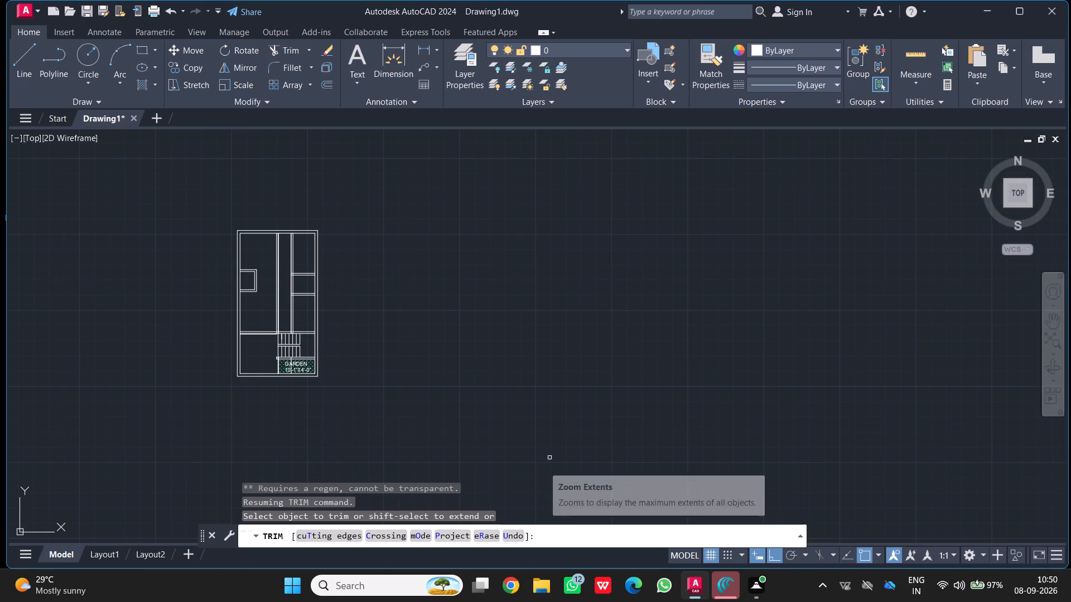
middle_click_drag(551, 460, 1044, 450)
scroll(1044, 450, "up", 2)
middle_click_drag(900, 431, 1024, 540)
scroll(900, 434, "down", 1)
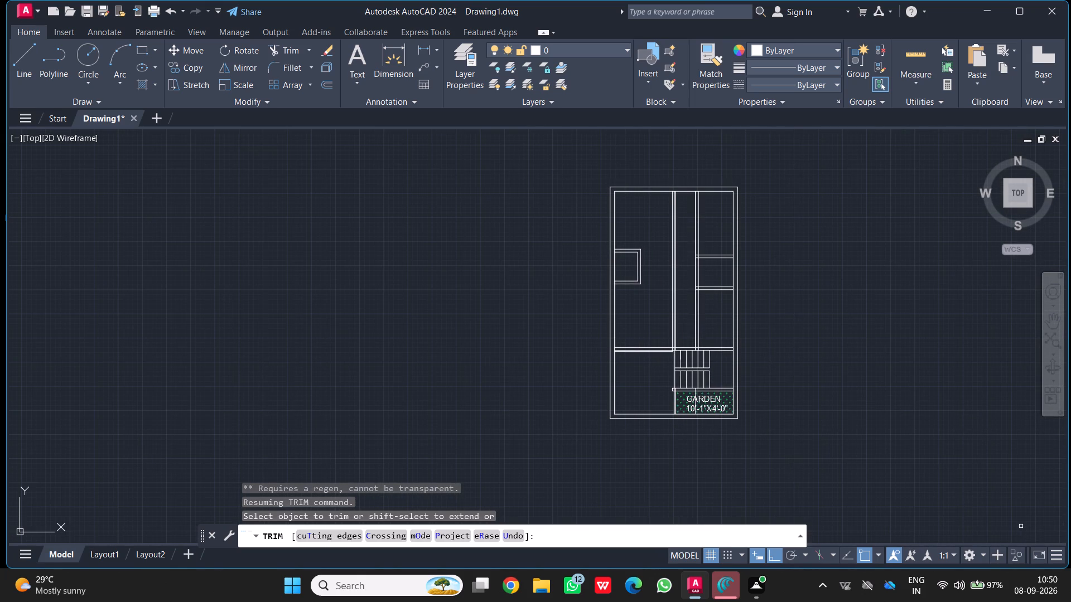
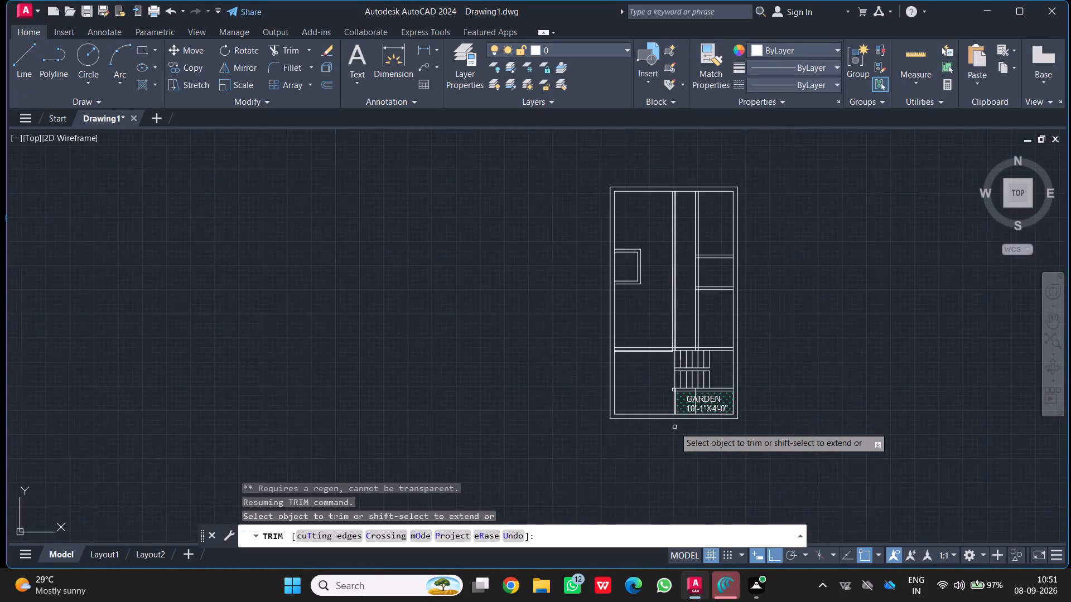
Trim both lines of the right-hand vertical partition between the lowest right-room cross wall and the horizontal partition above the strips.
scroll(674, 427, "up", 1)
scroll(687, 335, "up", 1)
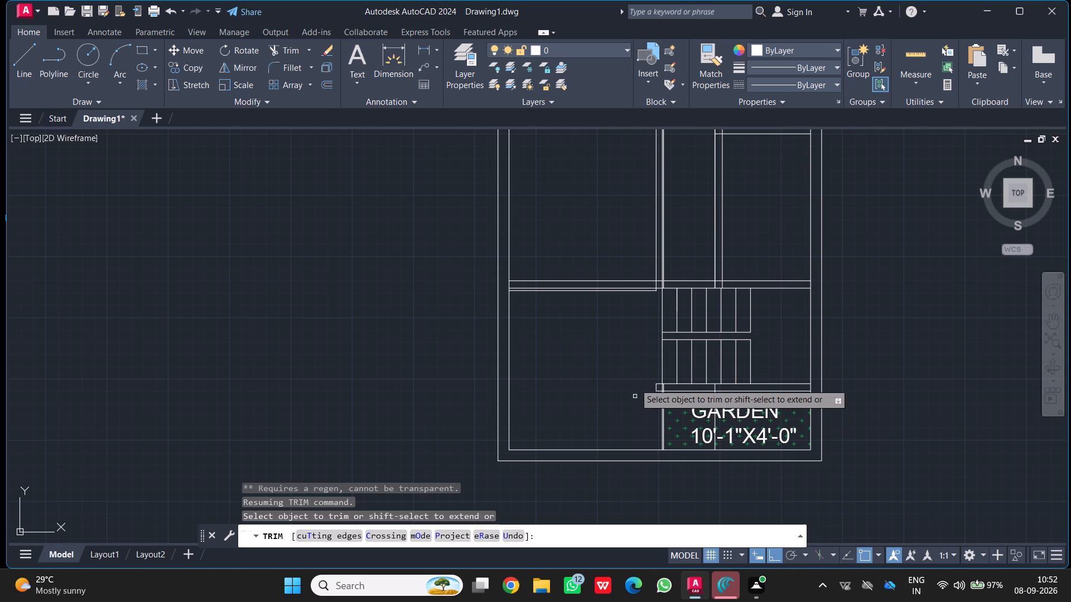
middle_click_drag(666, 233, 645, 400)
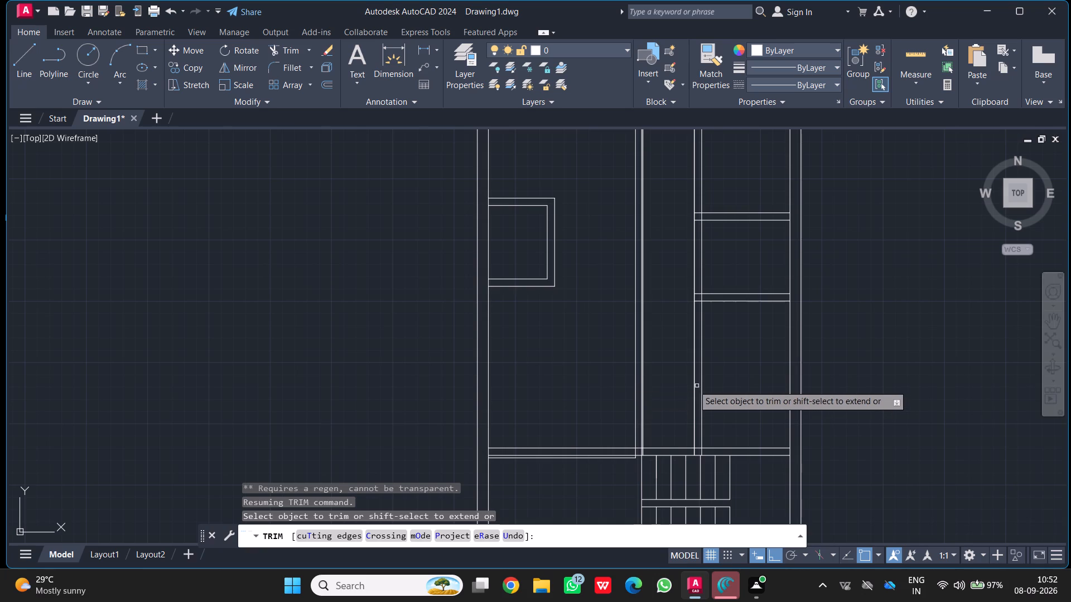
left_click_drag(667, 380, 686, 381)
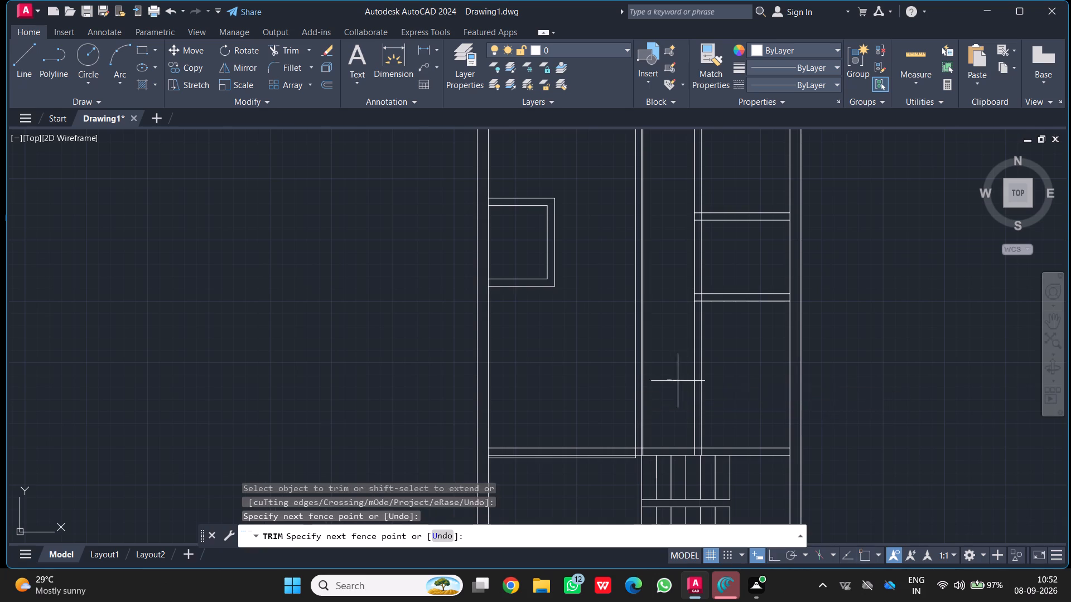
left_click(705, 381)
left_click(647, 383)
left_click(721, 348)
scroll(707, 359, "down", 1)
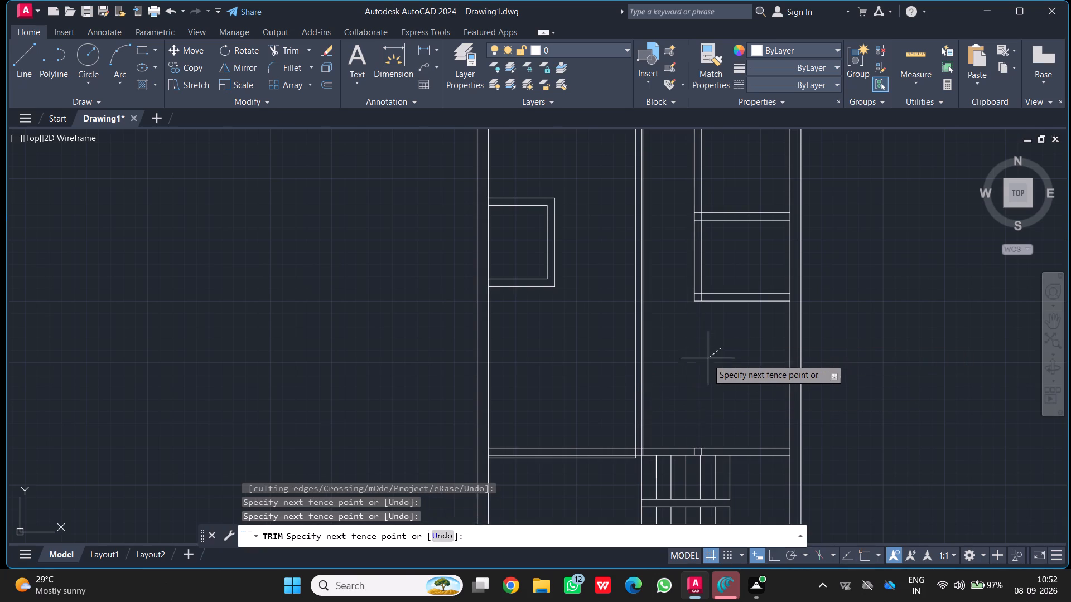
scroll(707, 359, "down", 1)
middle_click(709, 361)
scroll(709, 361, "up", 2)
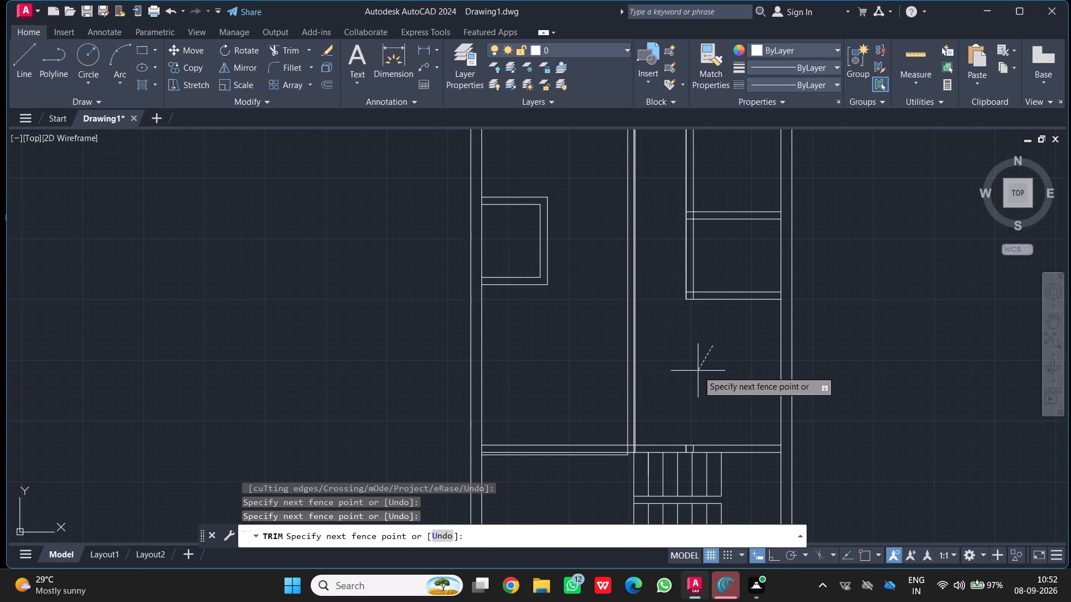
key("Escape")
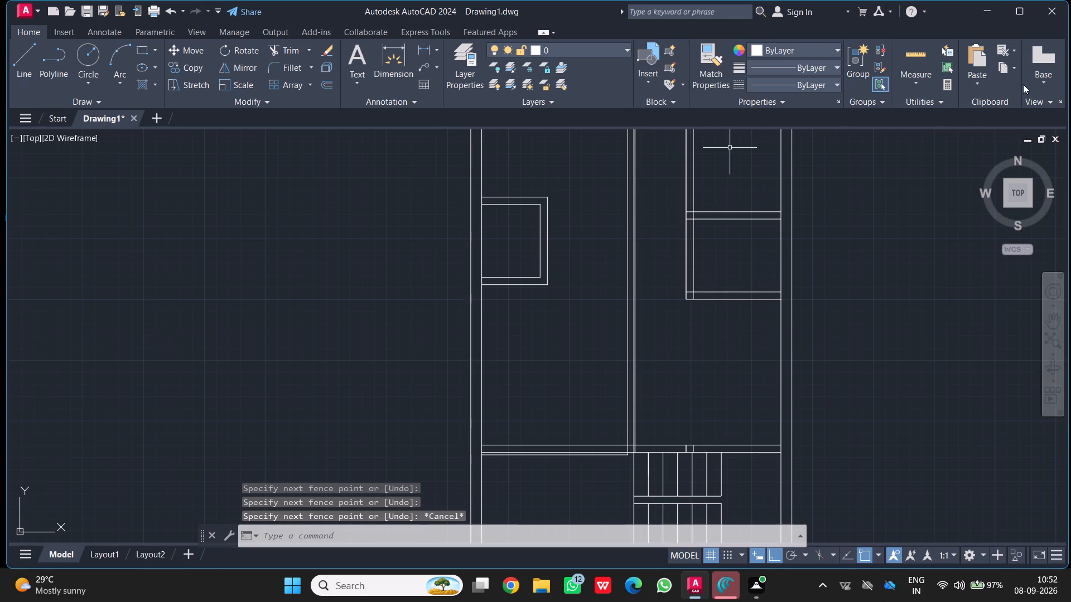
Quick-measure the opened space above the strips and the surrounding walls down to the garden.
left_click(922, 50)
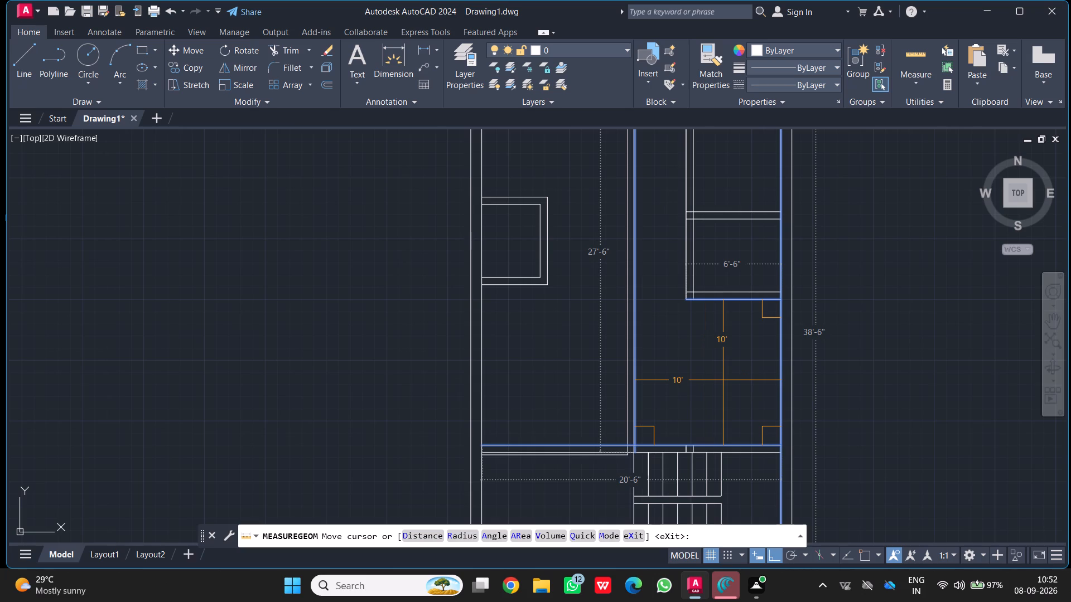
middle_click_drag(711, 426, 726, 300)
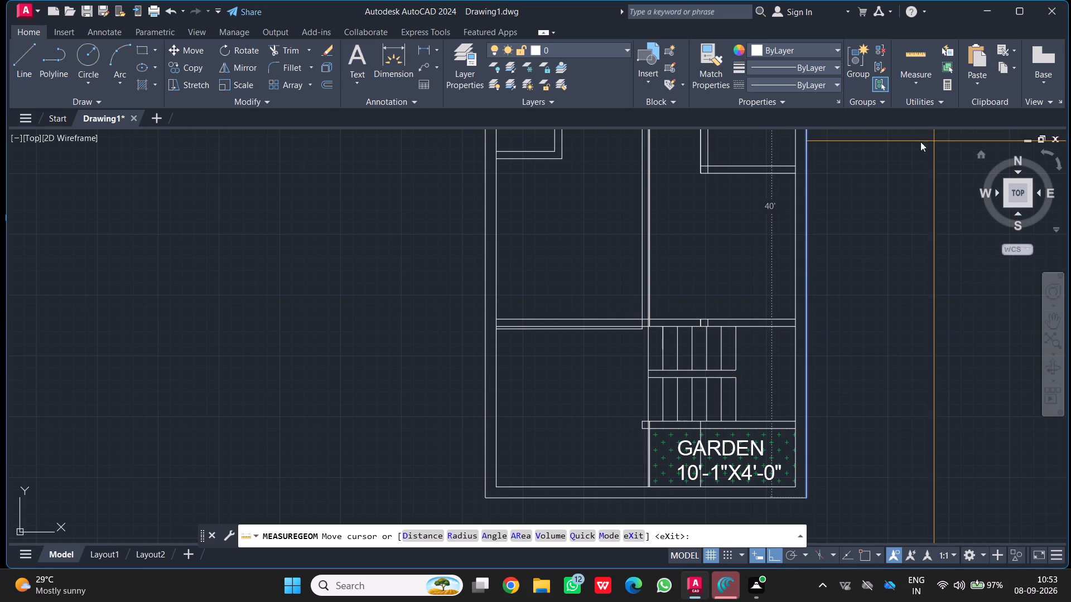
key("Escape")
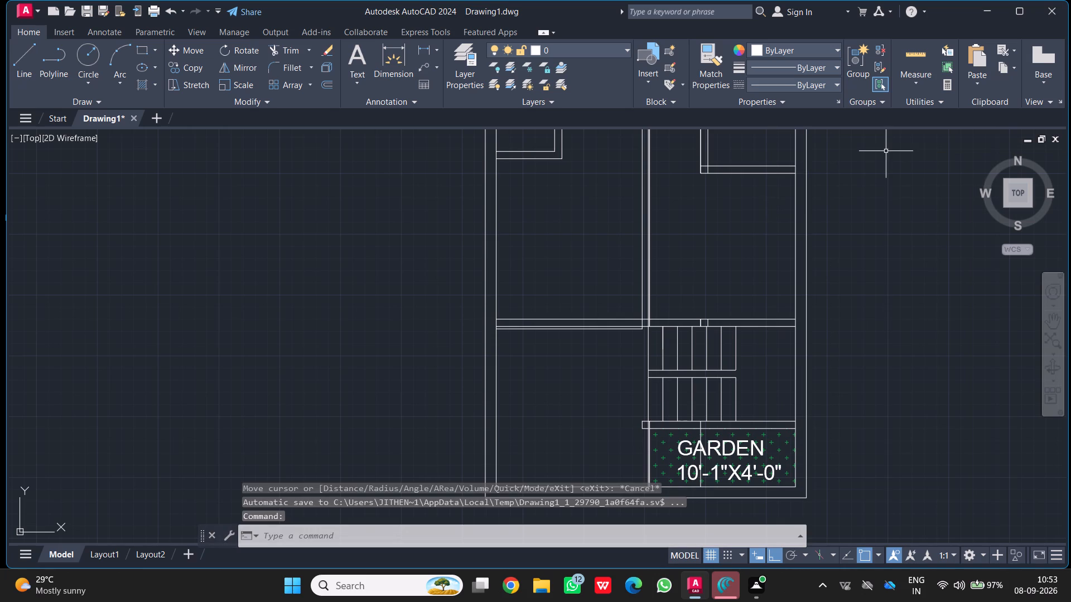
scroll(874, 232, "down", 1)
scroll(800, 436, "down", 1)
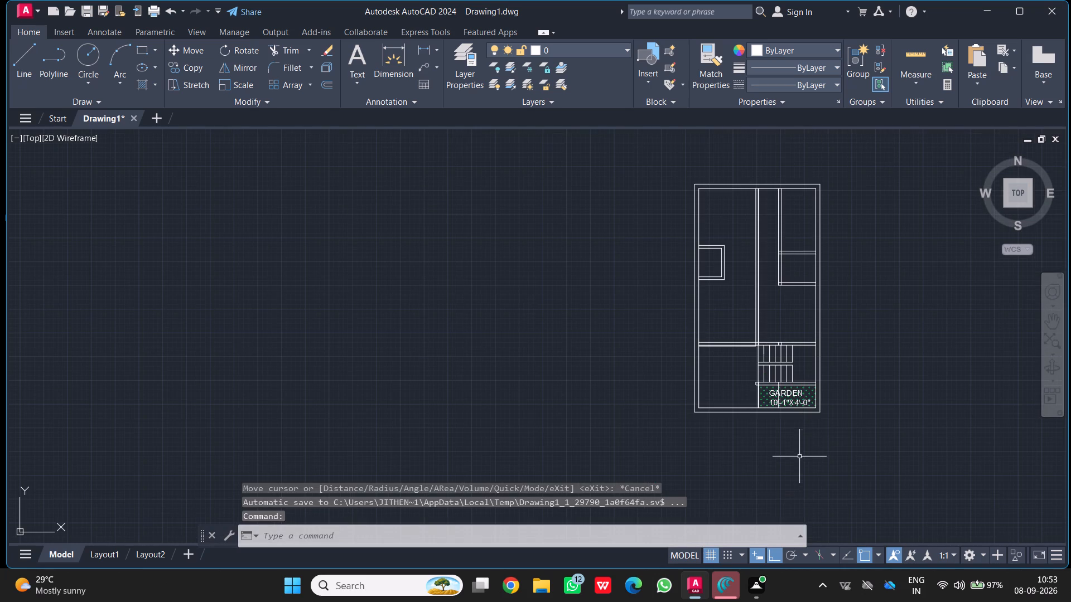
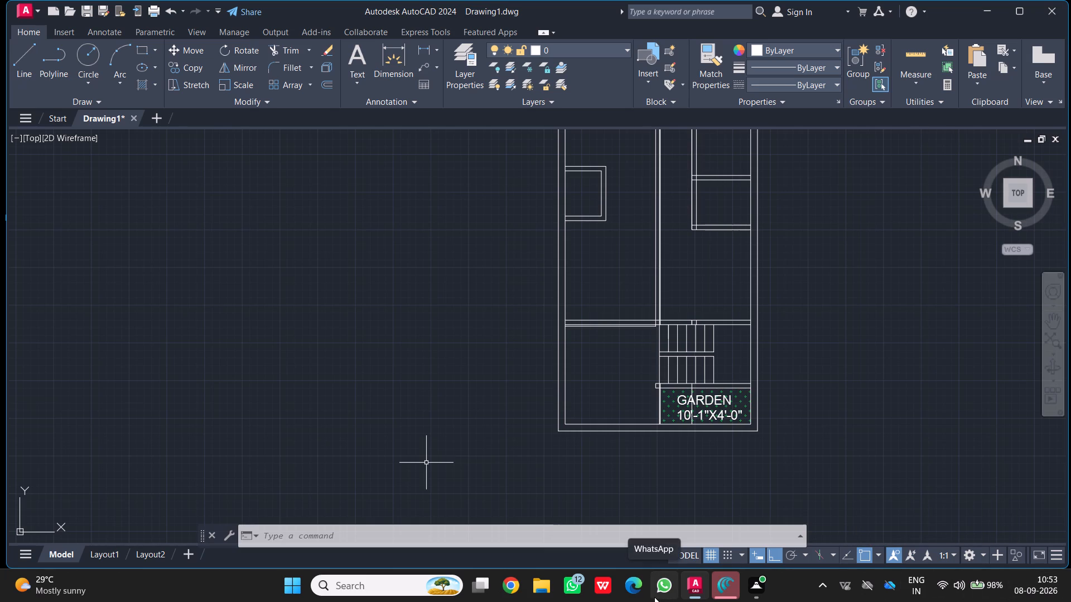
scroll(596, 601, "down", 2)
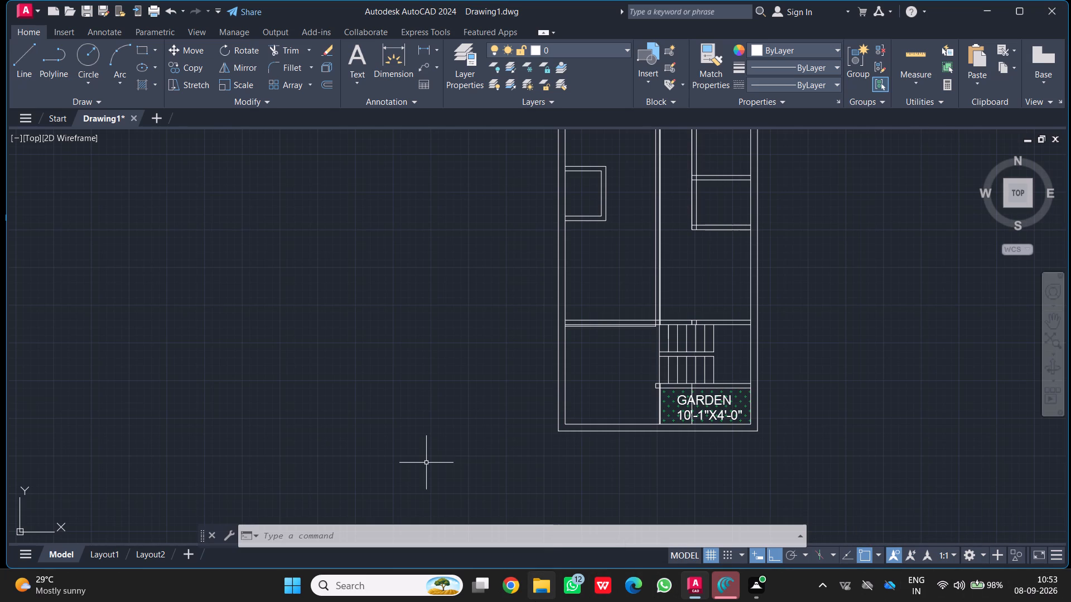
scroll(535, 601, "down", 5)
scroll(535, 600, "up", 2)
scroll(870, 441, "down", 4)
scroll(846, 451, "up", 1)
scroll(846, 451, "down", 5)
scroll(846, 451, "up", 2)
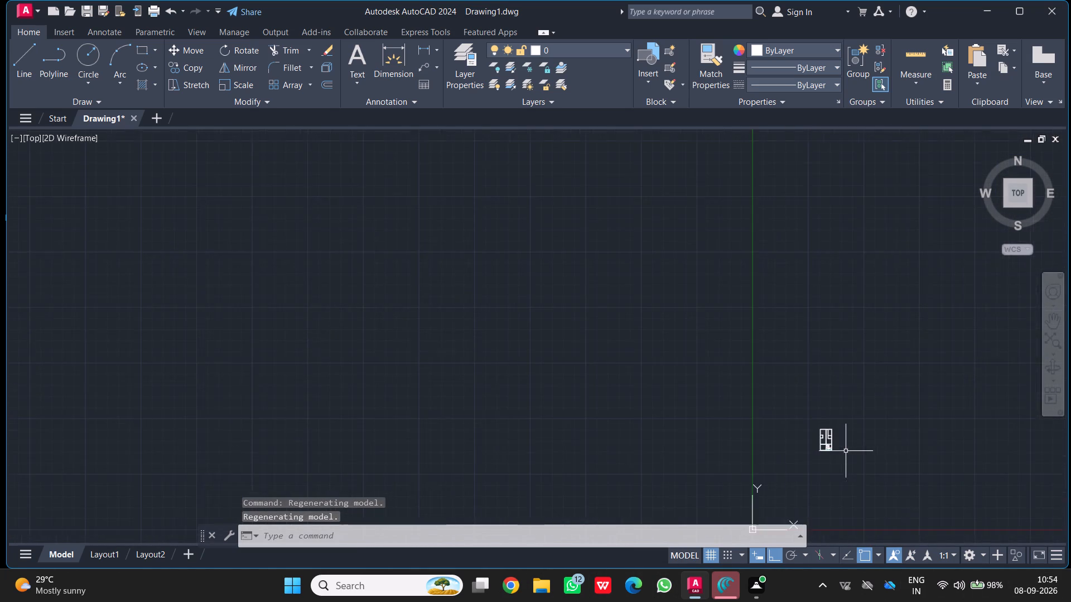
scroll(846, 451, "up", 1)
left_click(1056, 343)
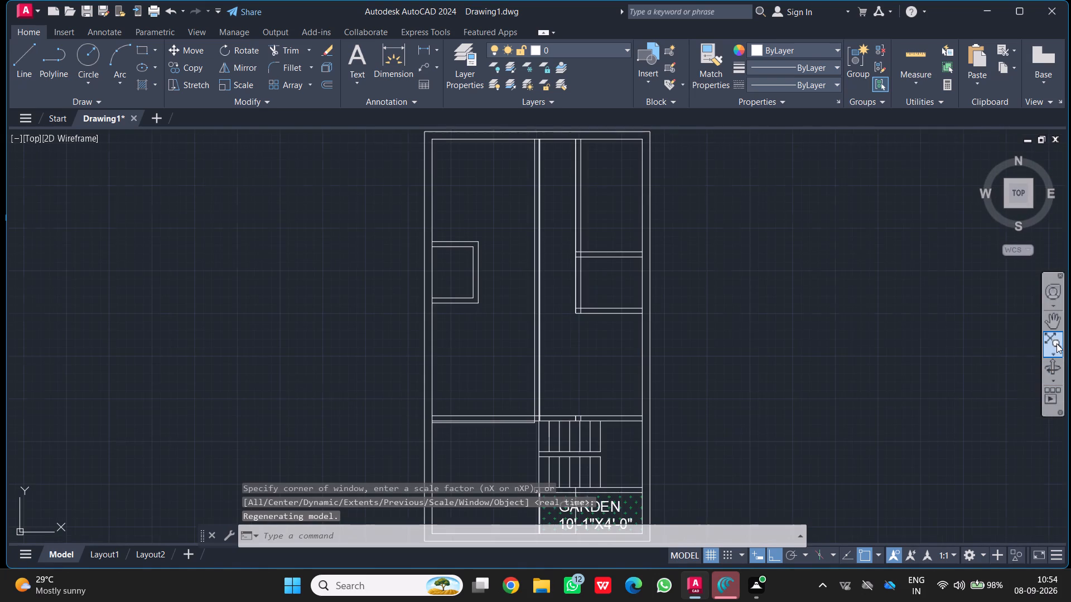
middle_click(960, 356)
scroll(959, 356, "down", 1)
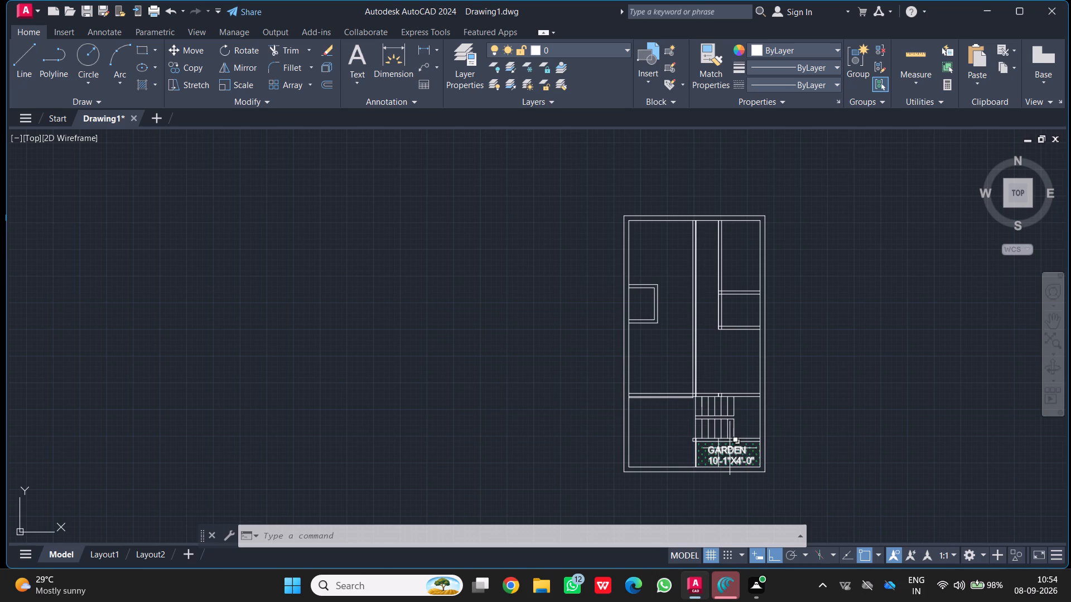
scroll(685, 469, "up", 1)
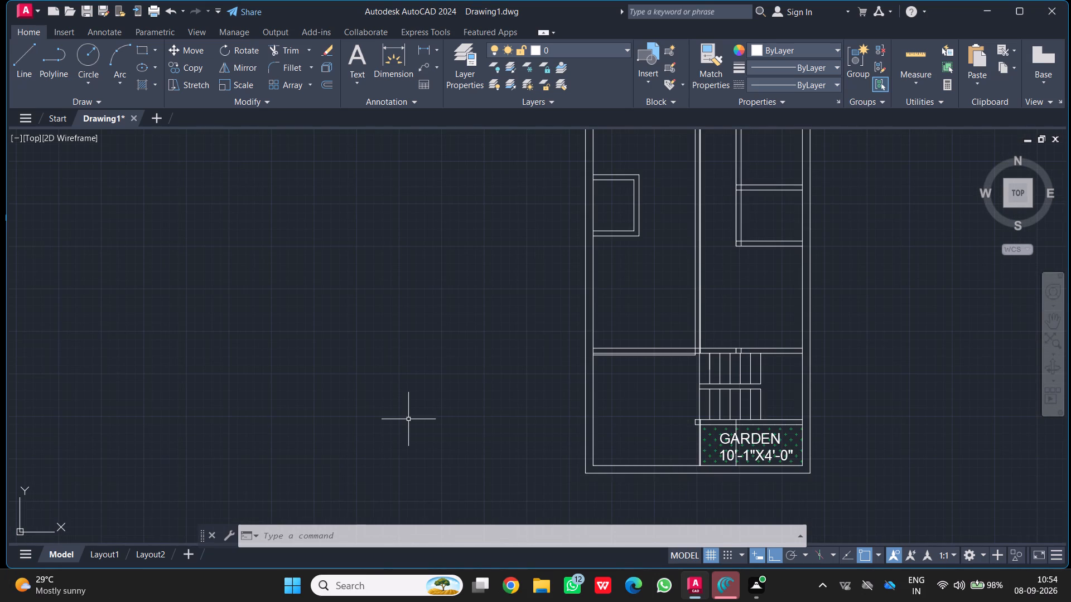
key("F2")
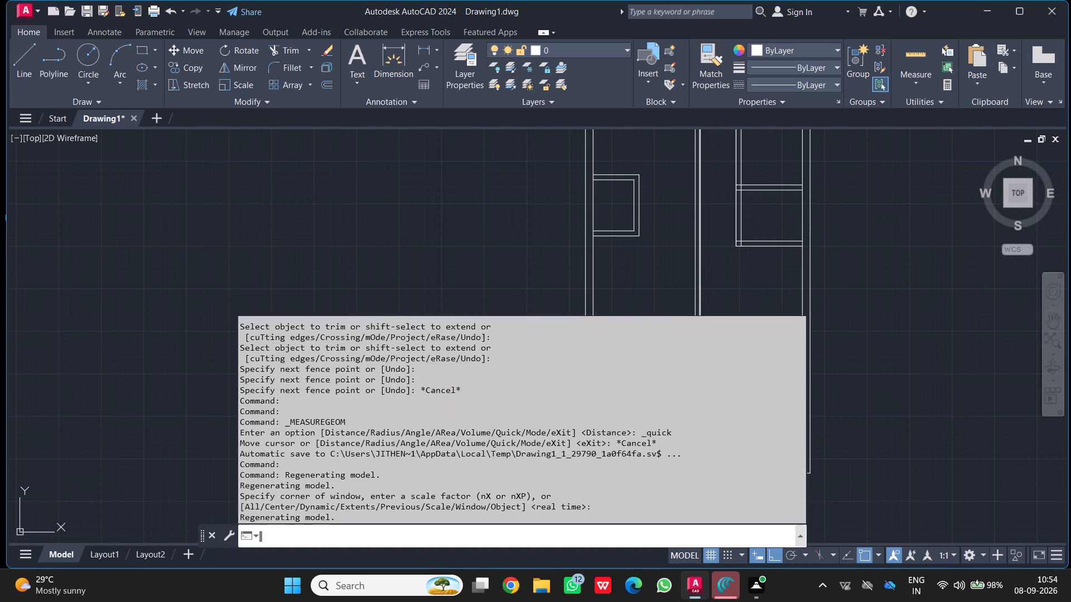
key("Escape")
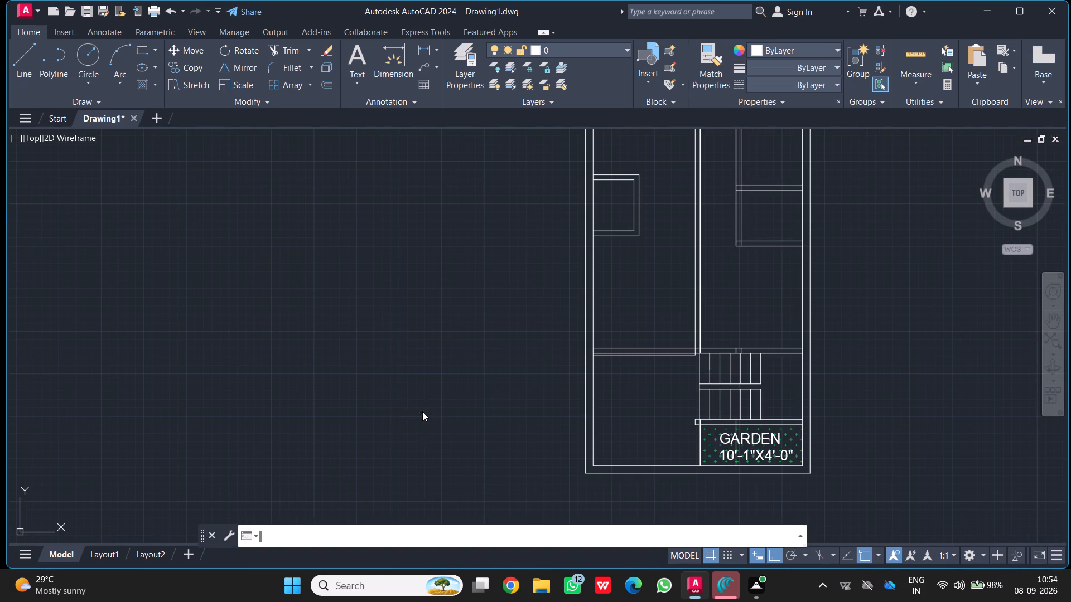
Turn off object snap.
key("F3")
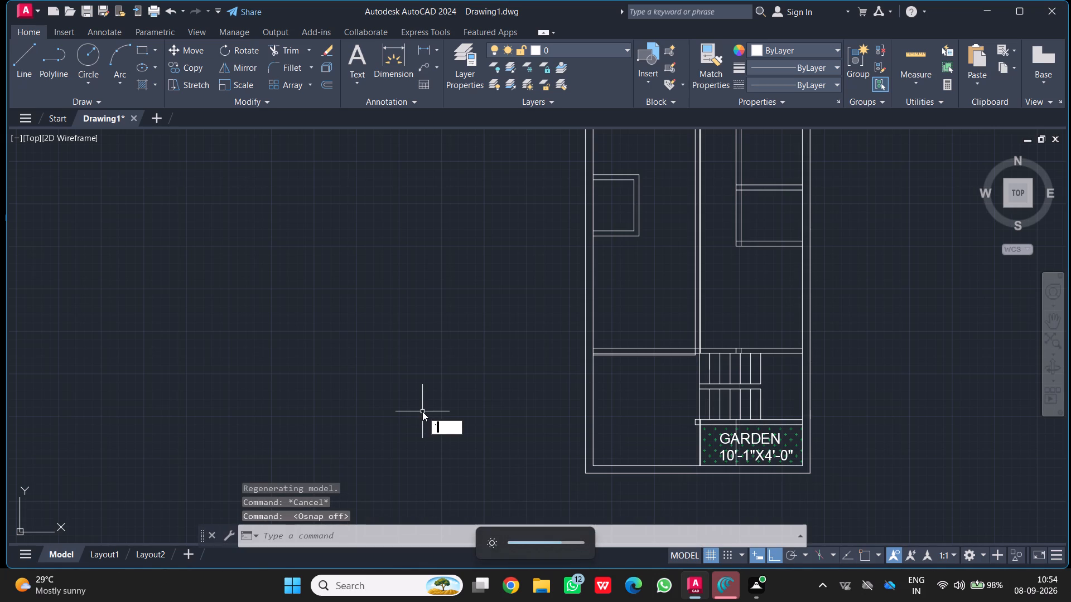
key("Escape")
key("alt+F3")
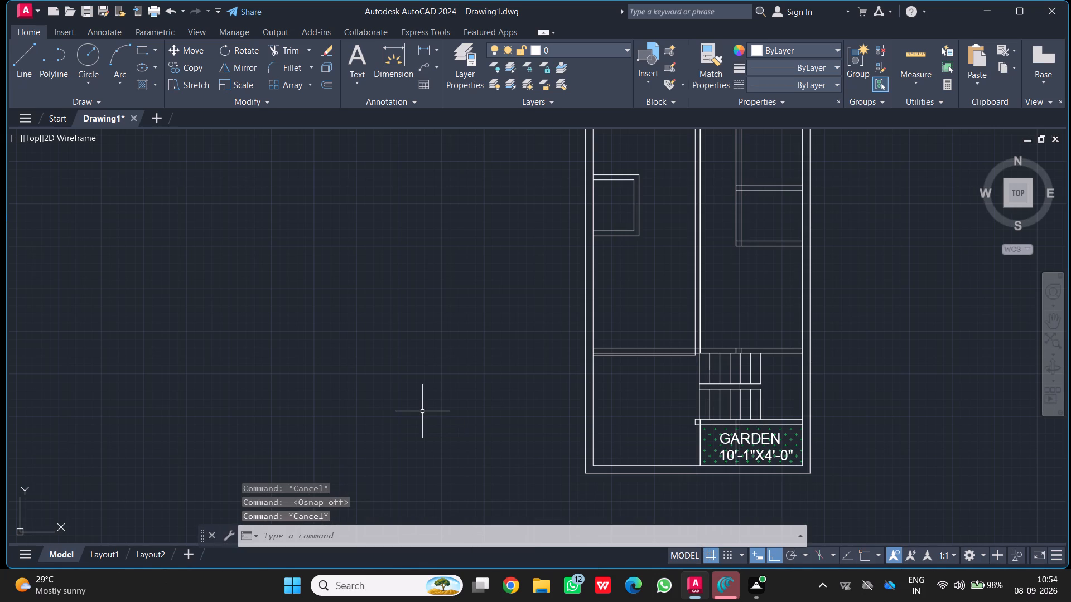
key("alt+F3")
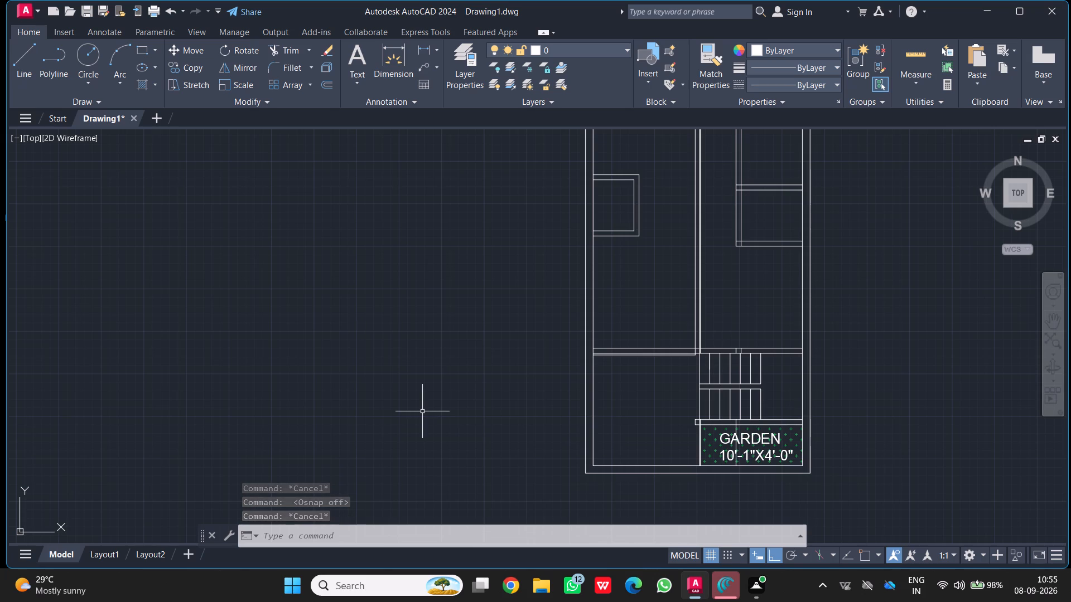
key("shift+F2")
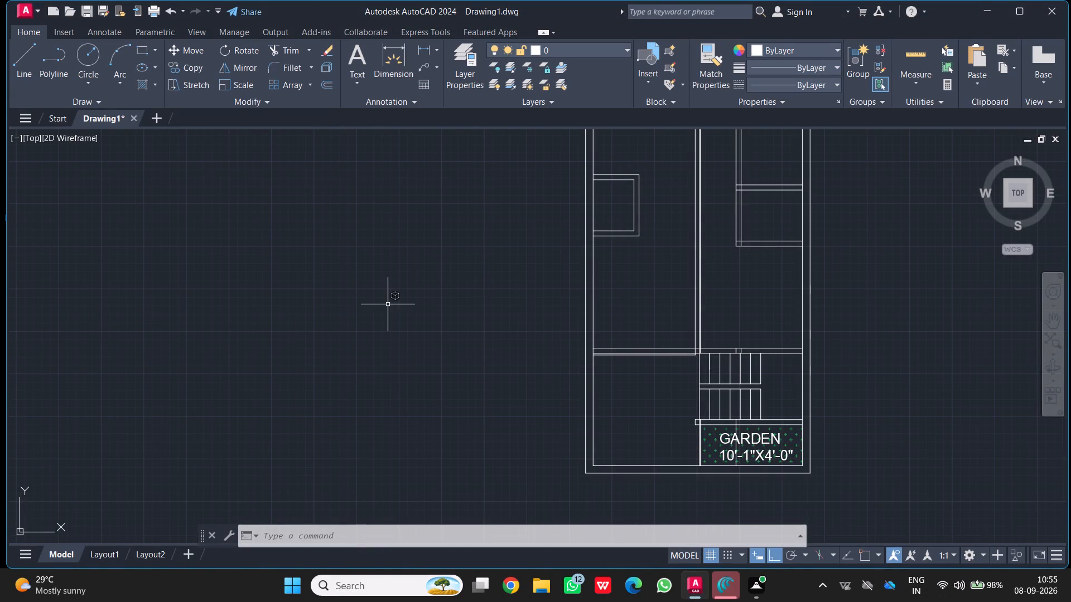
key("Escape")
key("Escape")
key("Escape")
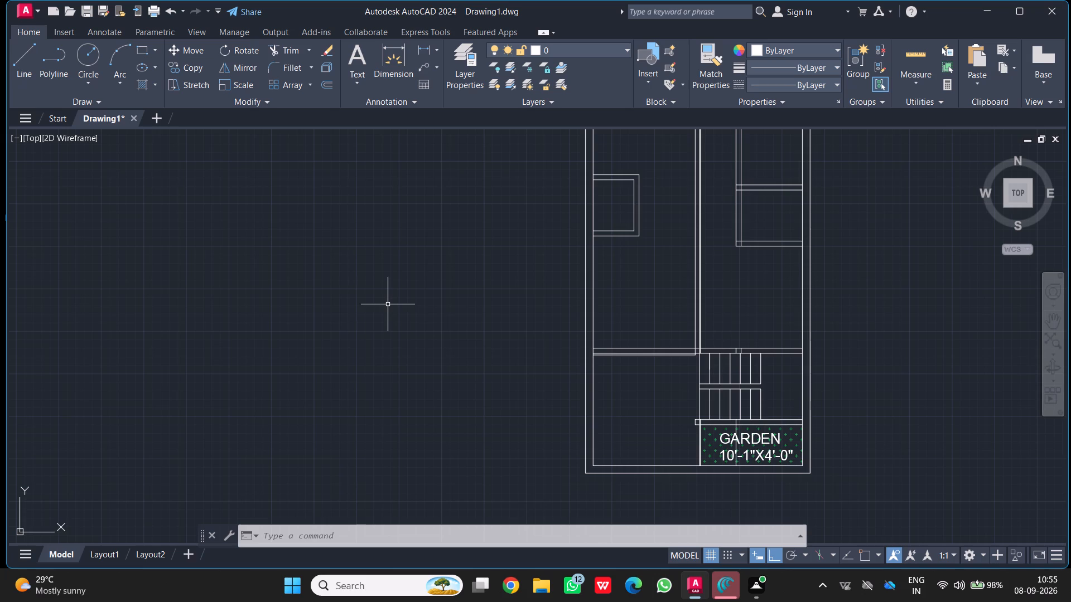
Browse the imperial and metric Civil samples in the tool palettes for usable blocks, and close the palettes.
type("TP")
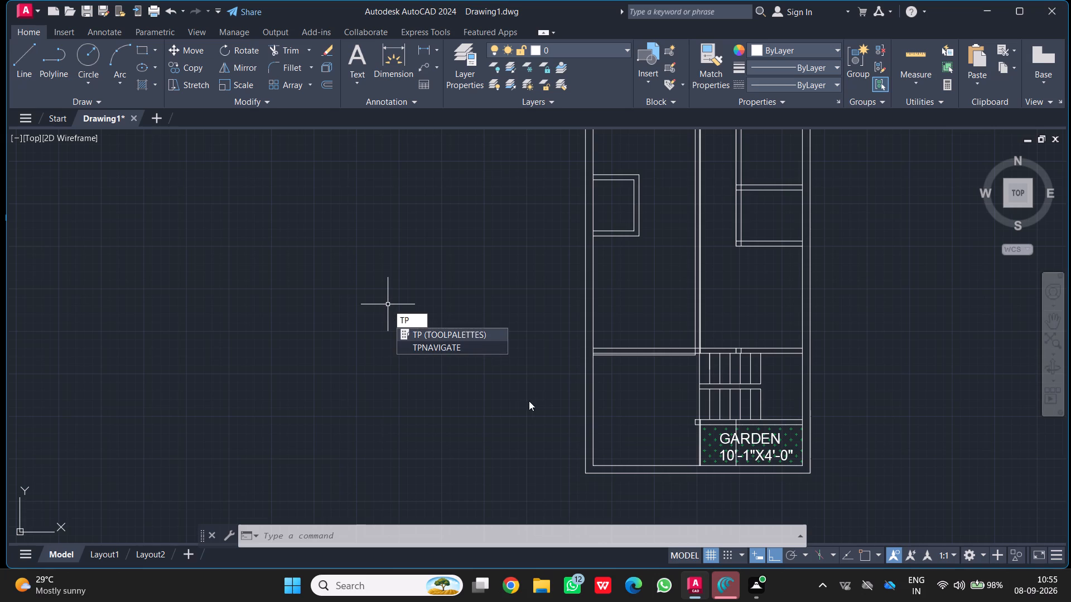
left_click(472, 332)
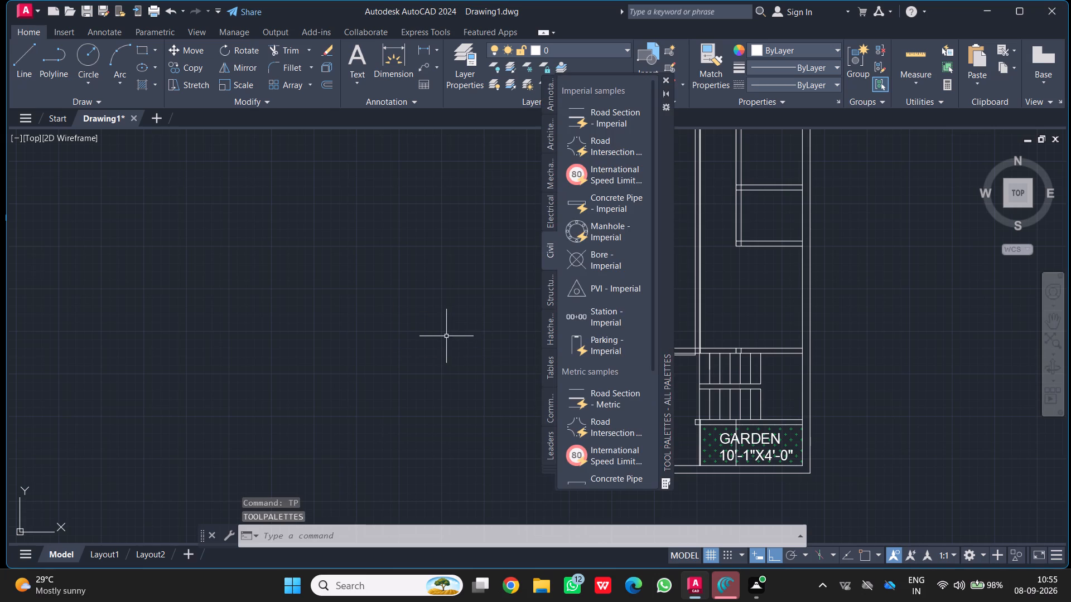
scroll(577, 139, "down", 1)
scroll(586, 202, "down", 2)
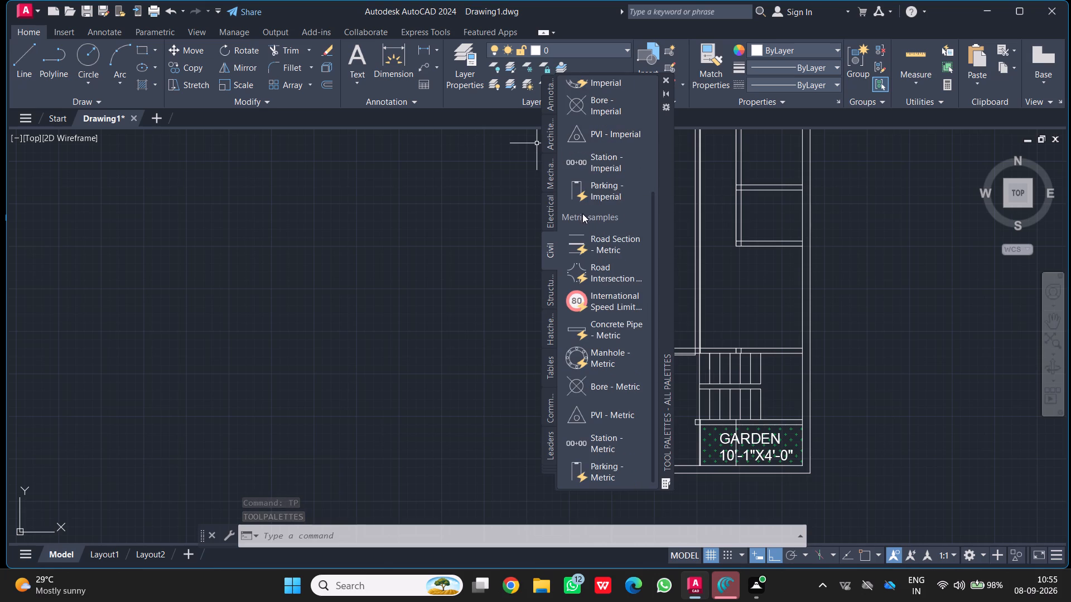
scroll(555, 283, "down", 4)
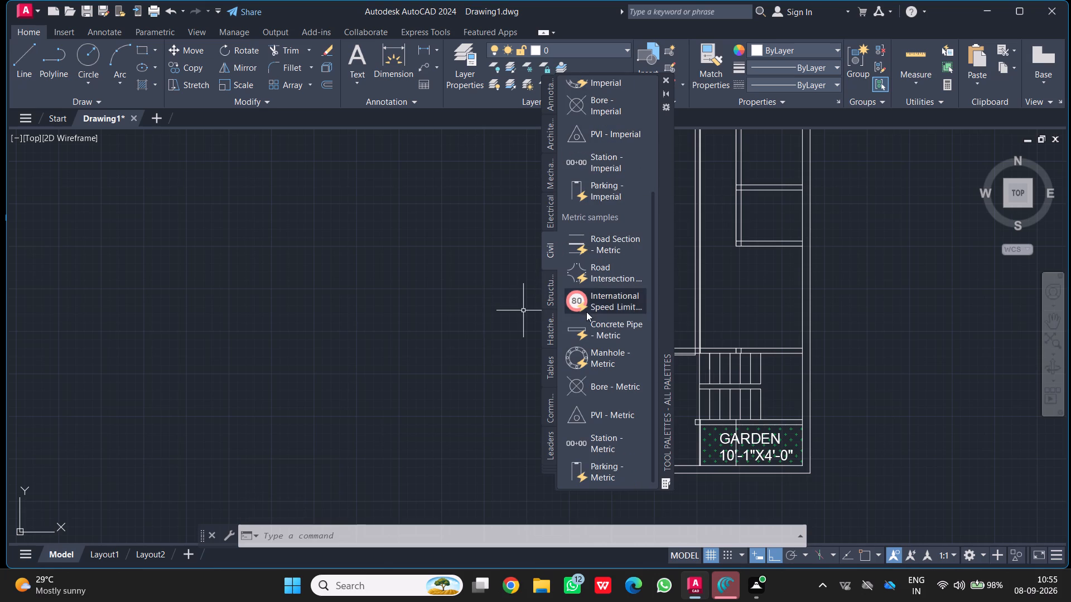
scroll(566, 321, "up", 1)
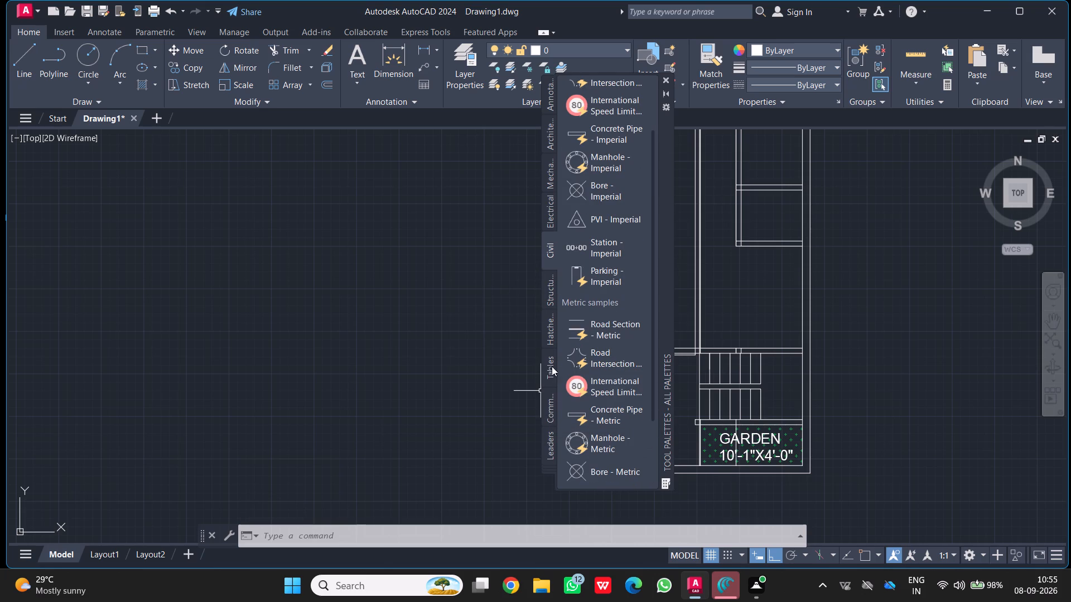
left_click(664, 78)
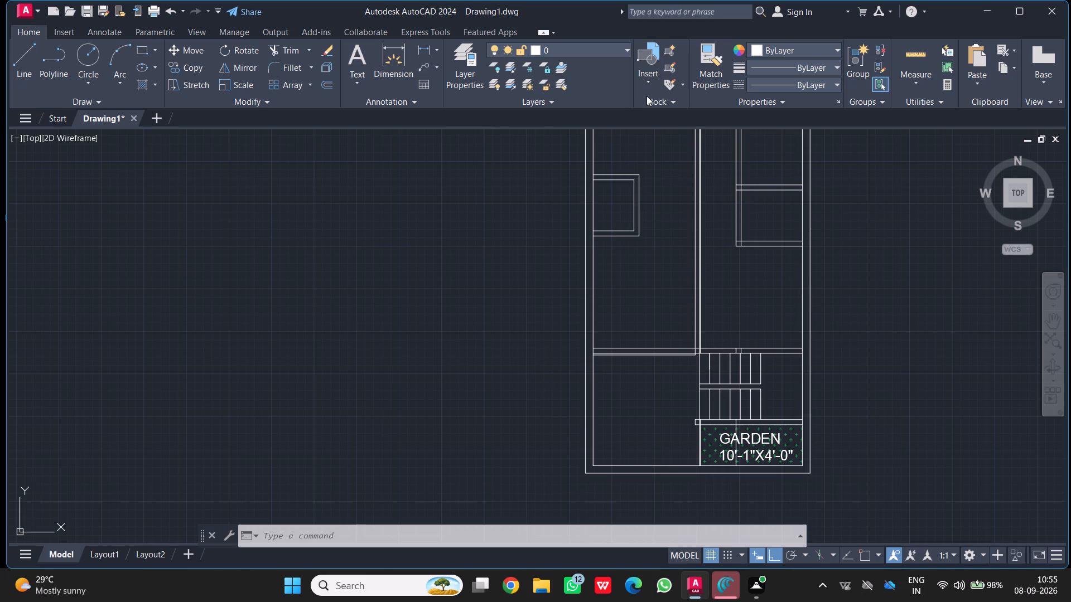
Look through the Home - Space Planner blocks in DesignCenter and close it.
type("DC")
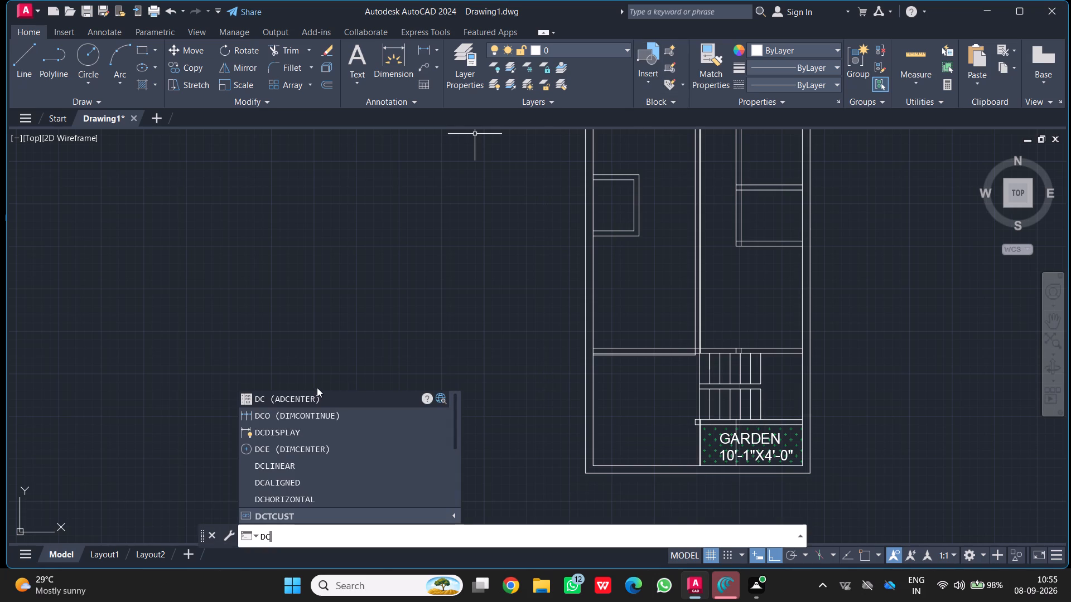
key("Return")
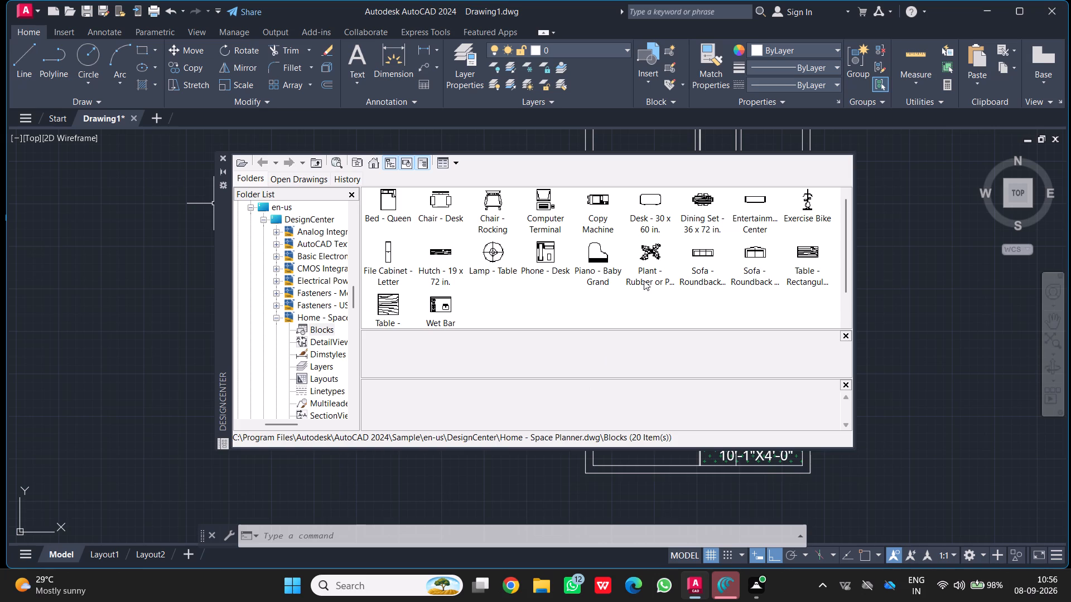
scroll(534, 246, "up", 1)
scroll(464, 230, "up", 1)
scroll(591, 219, "down", 1)
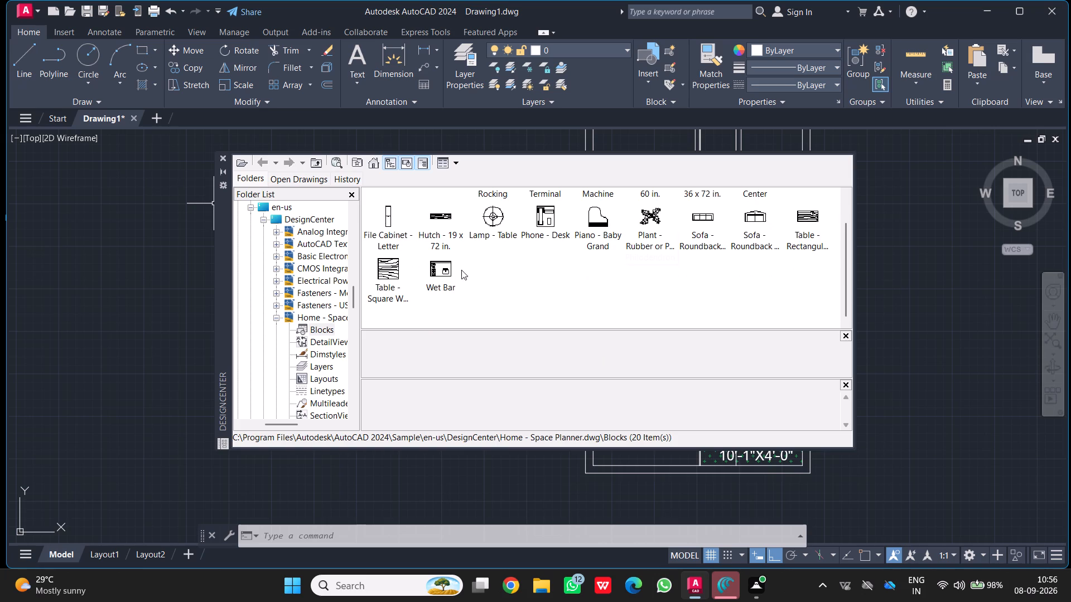
scroll(369, 284, "up", 2)
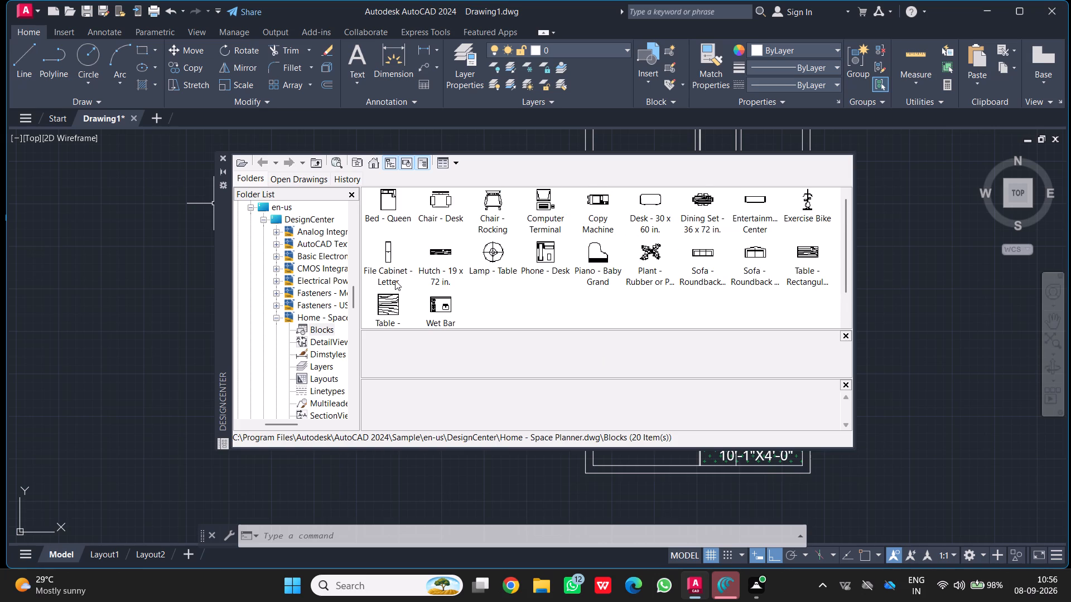
scroll(395, 280, "up", 3)
key("Escape")
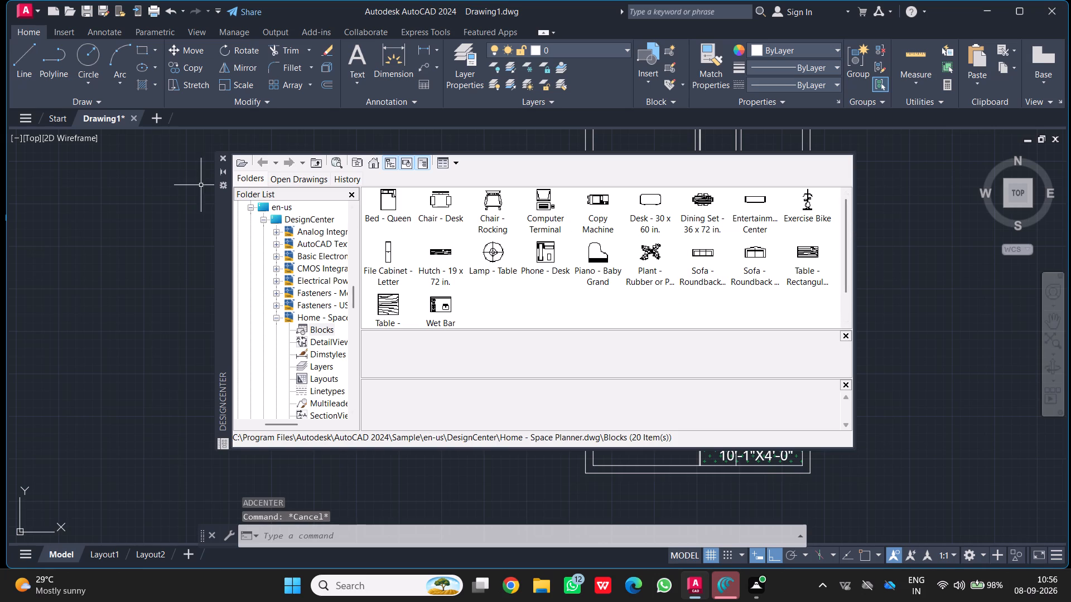
left_click(220, 158)
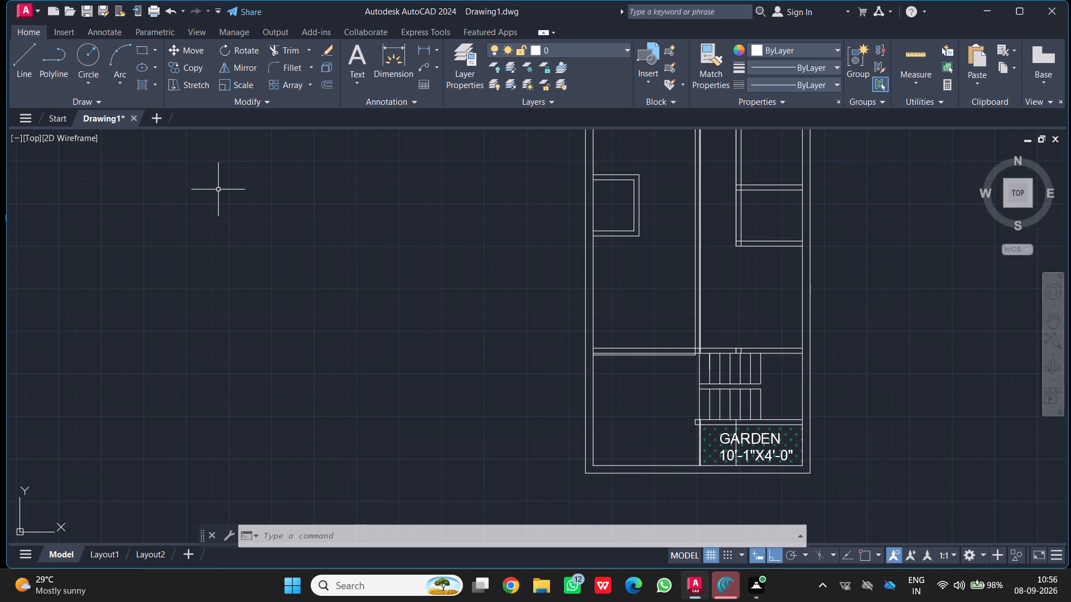
Insert three Door - Metric blocks from the Architectural tool palette in the empty space beside the floor plan, and close the palettes.
type("TP")
key("Return")
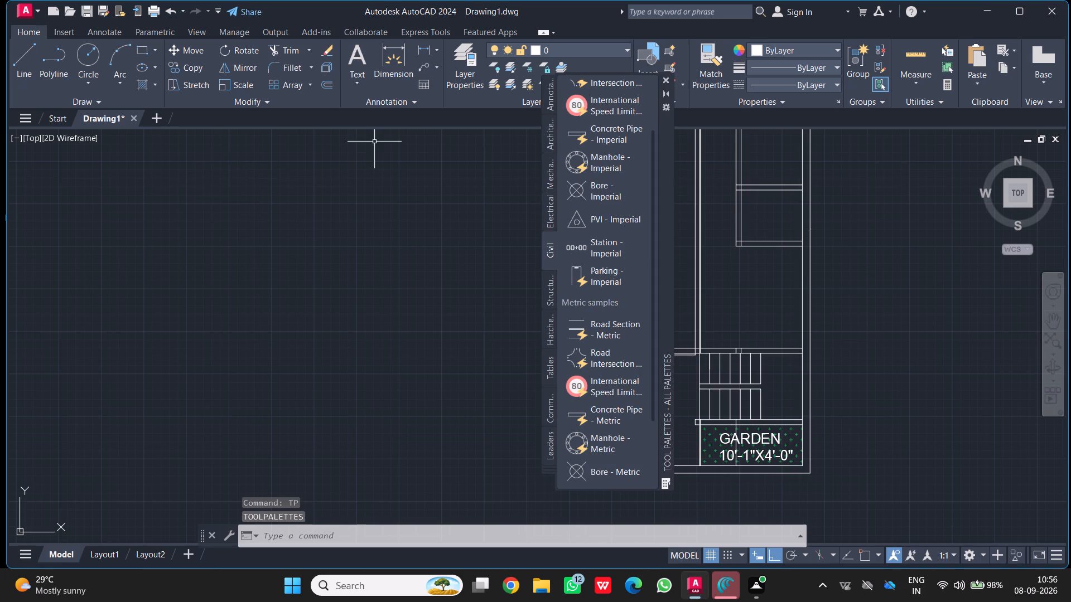
left_click(545, 251)
scroll(579, 272, "down", 3)
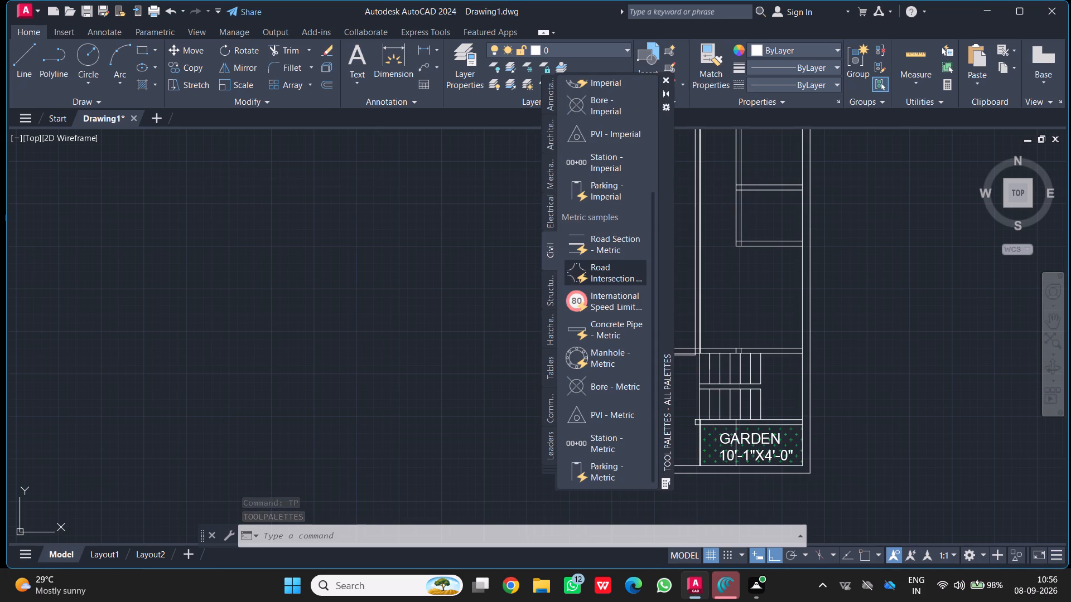
left_click(547, 141)
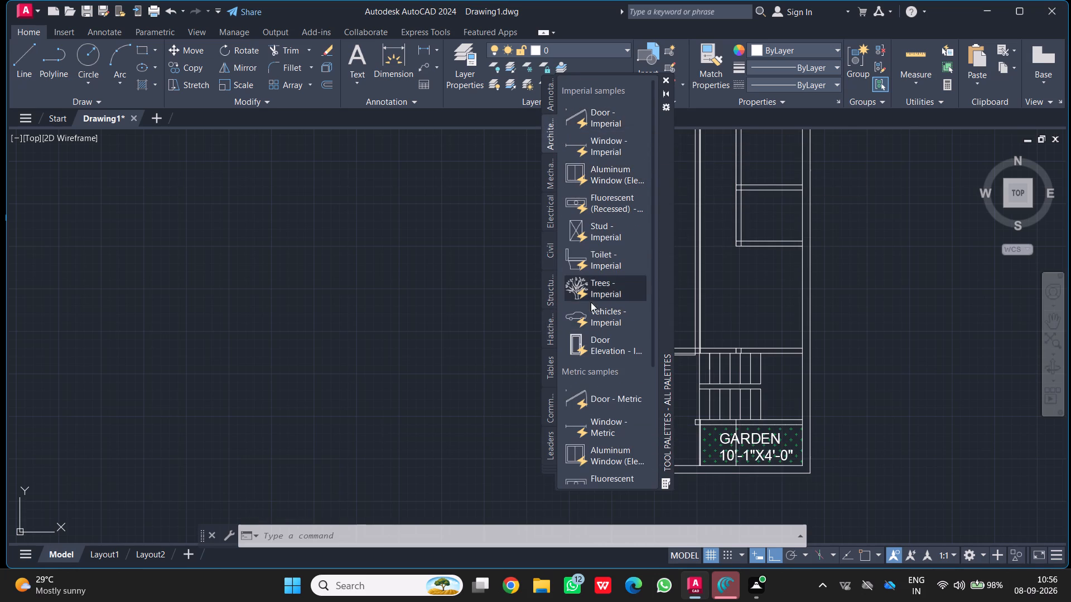
left_click(584, 401)
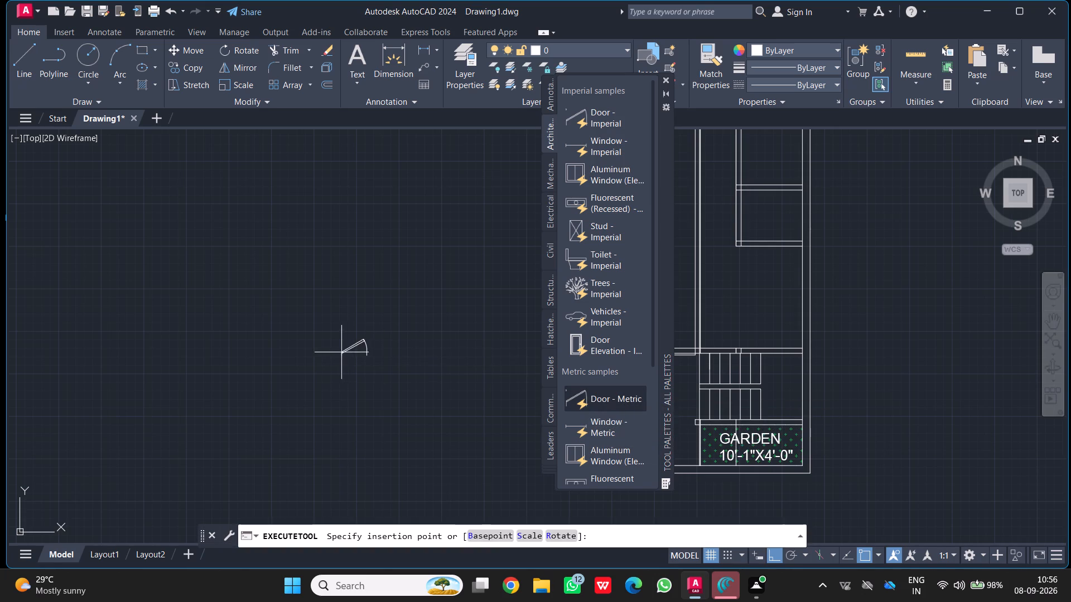
left_click(335, 351)
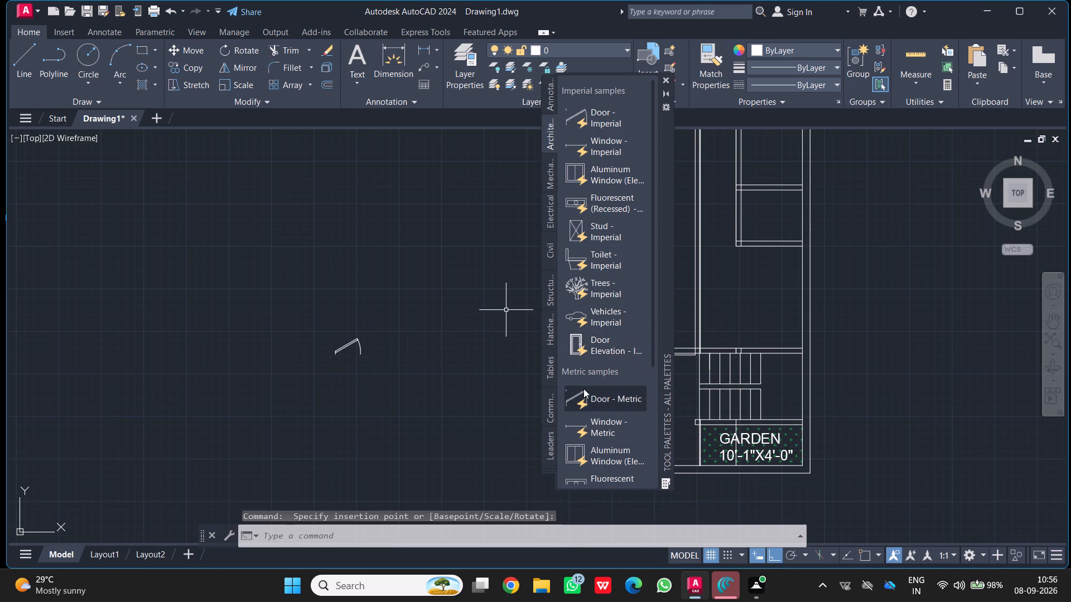
left_click_drag(583, 389, 568, 386)
left_click(215, 318)
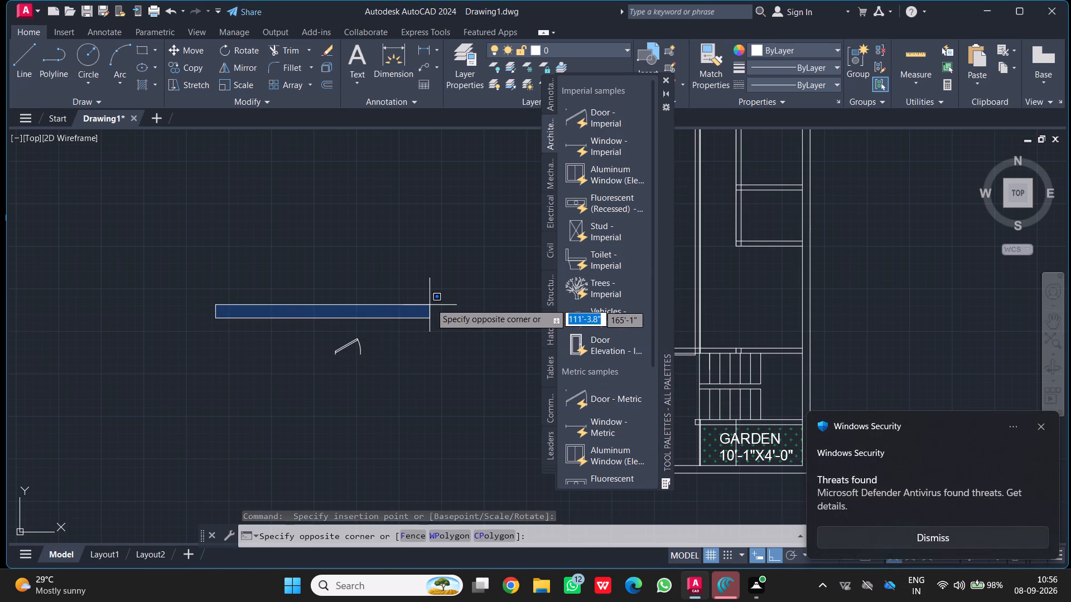
left_click(431, 302)
left_click(592, 396)
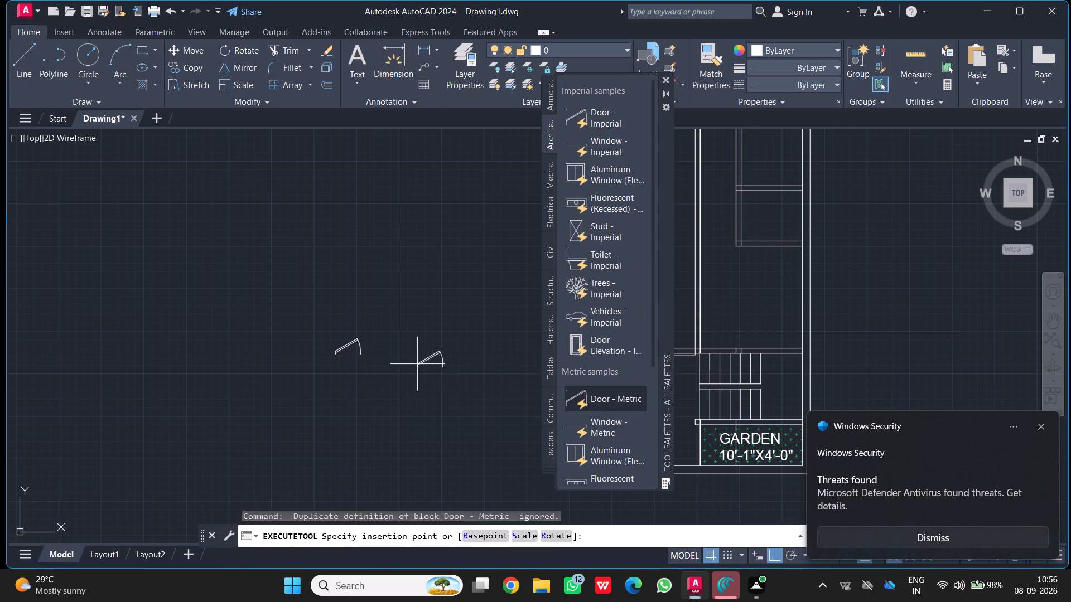
left_click_drag(170, 290, 204, 305)
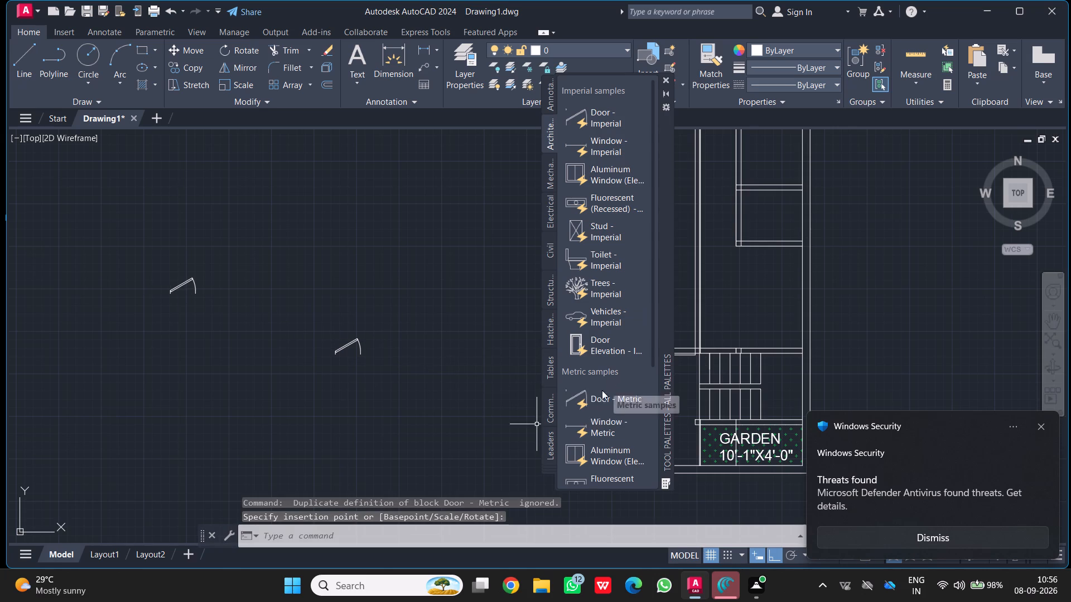
left_click_drag(598, 400, 570, 391)
left_click(210, 415)
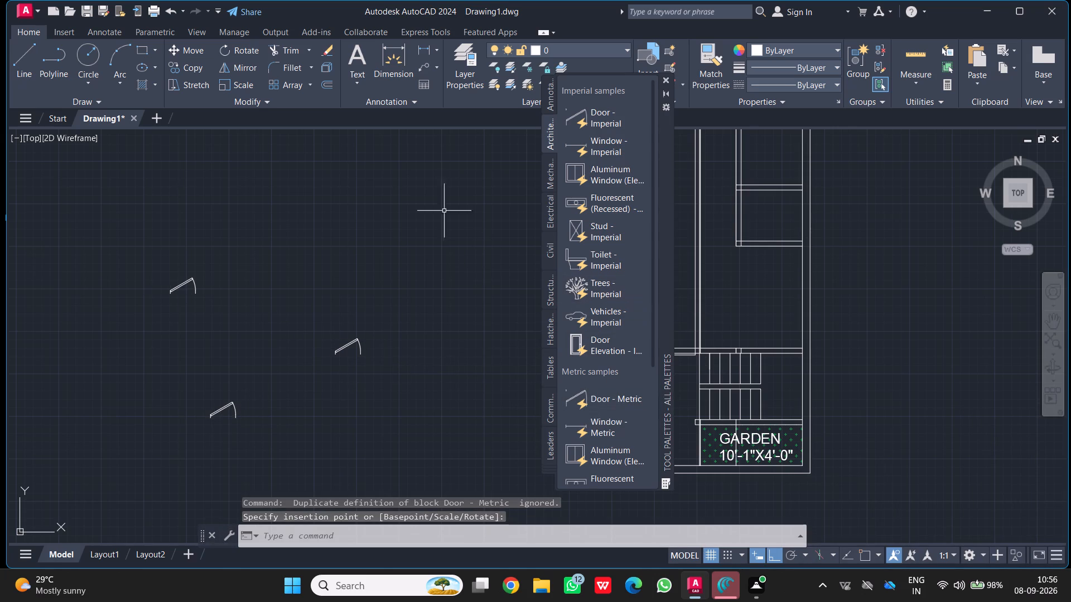
left_click(664, 82)
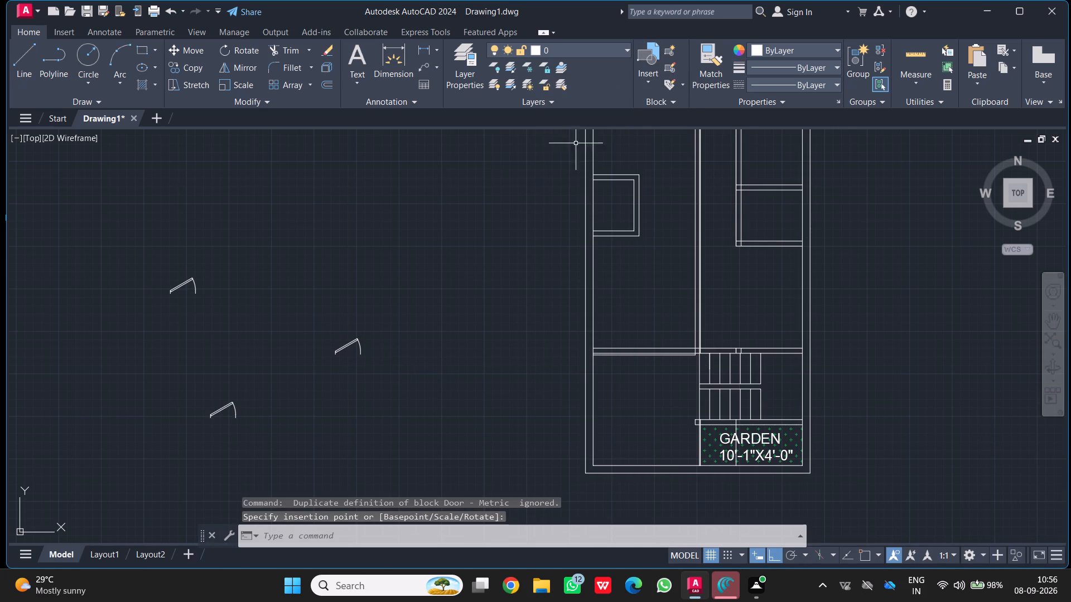
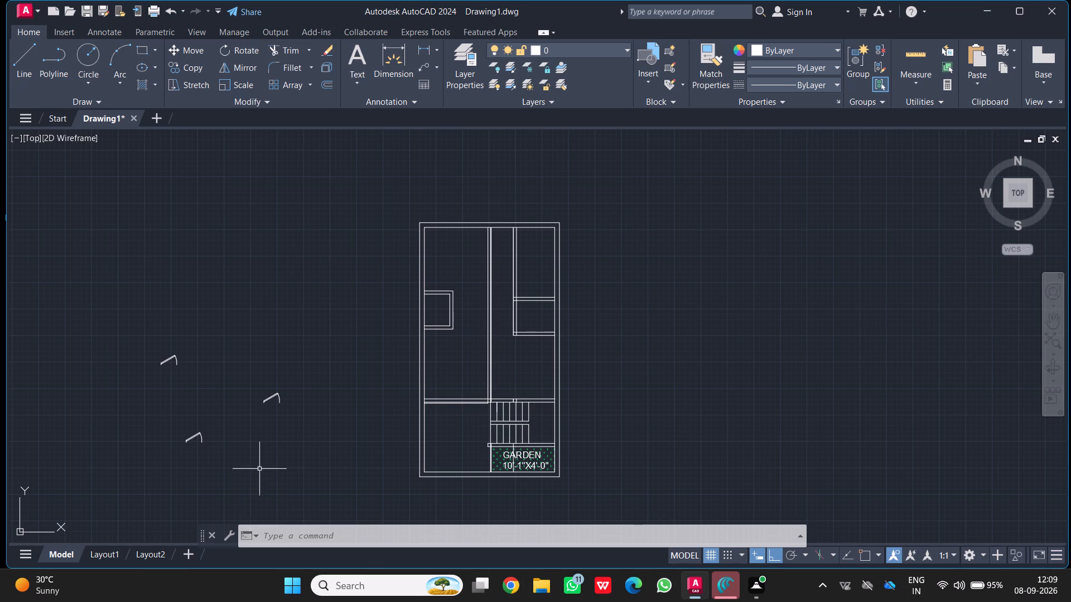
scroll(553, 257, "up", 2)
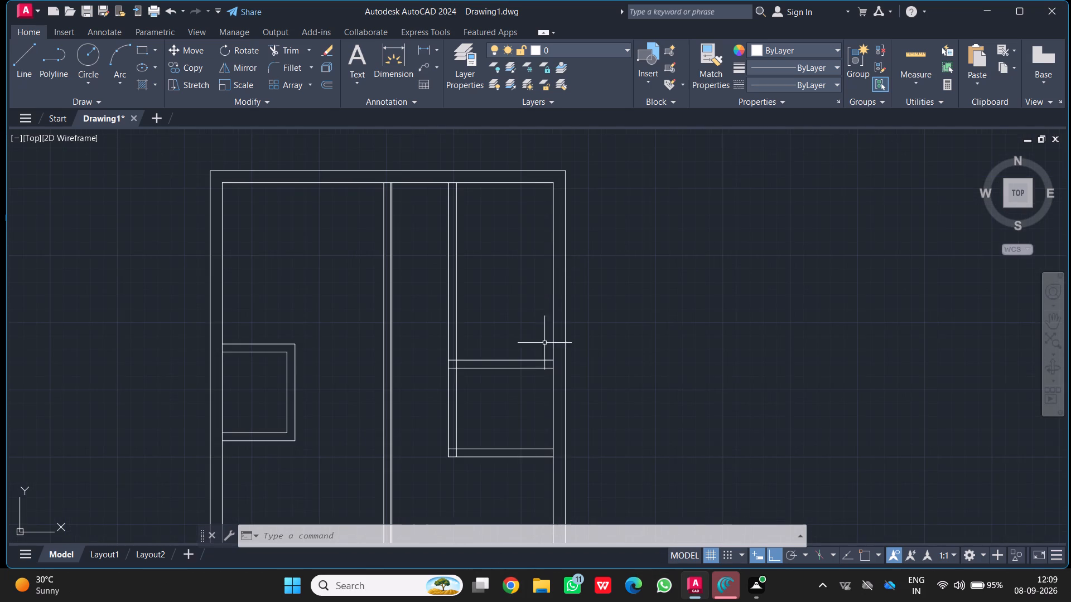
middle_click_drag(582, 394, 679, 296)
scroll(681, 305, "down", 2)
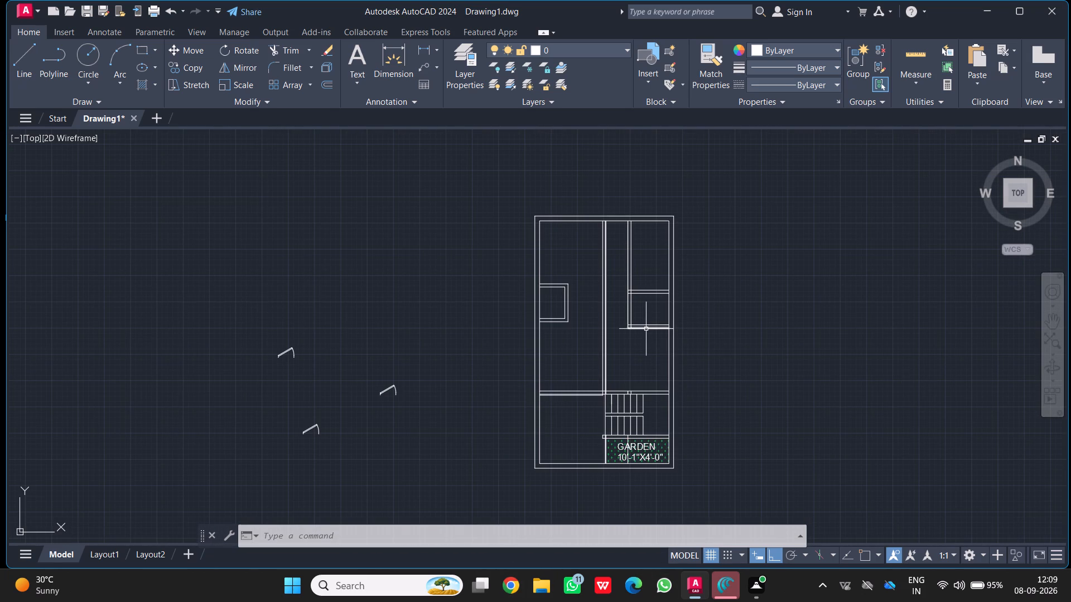
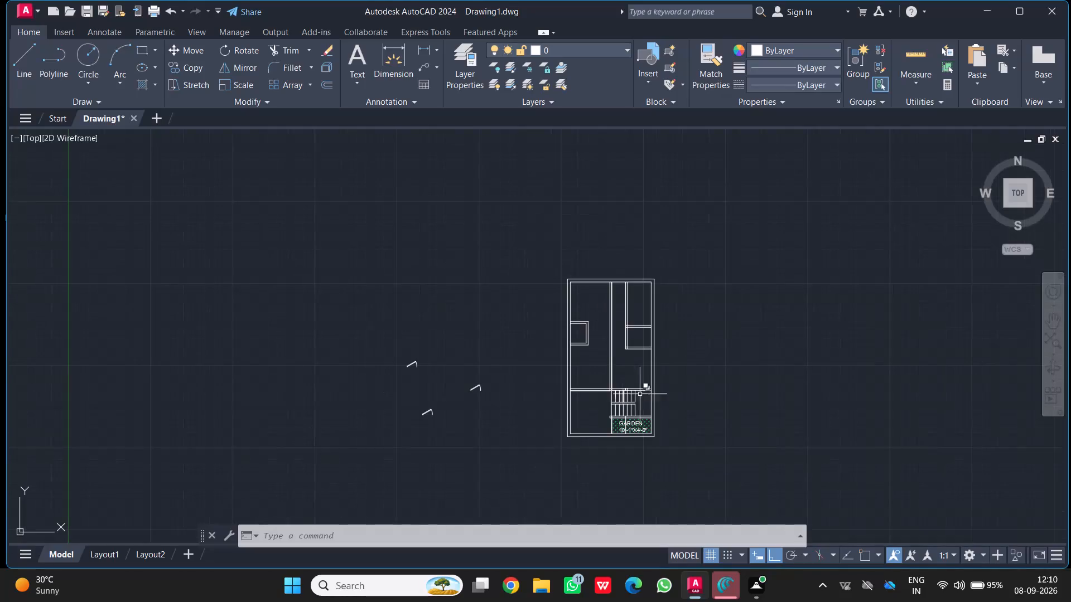
Examine the door blocks beside the floor plan and the stair strips and partition walls above the garden.
scroll(672, 372, "up", 2)
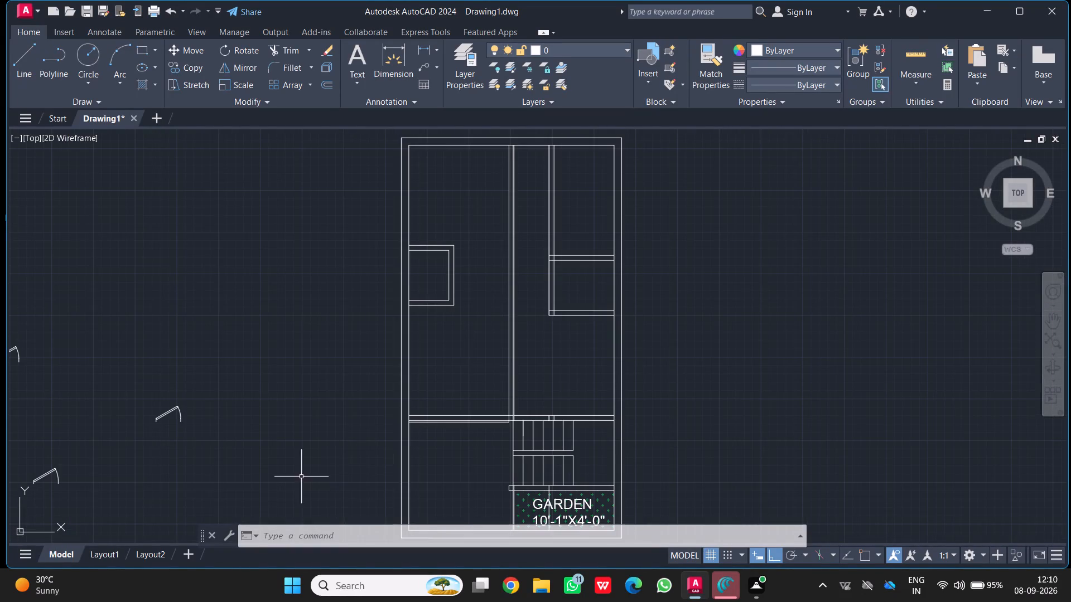
middle_click_drag(301, 477, 572, 445)
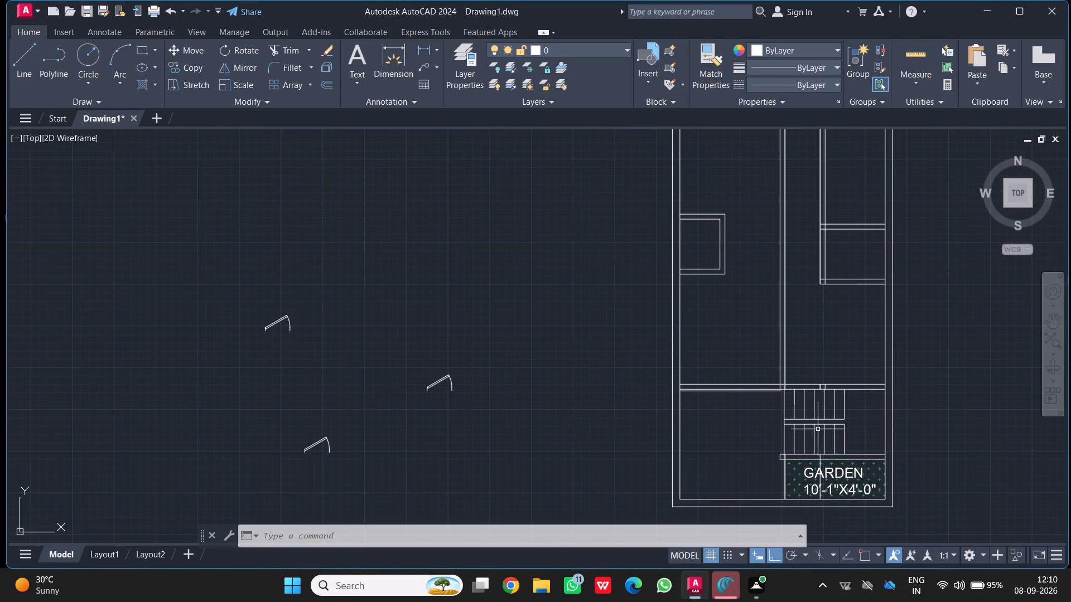
middle_click_drag(927, 474, 926, 475)
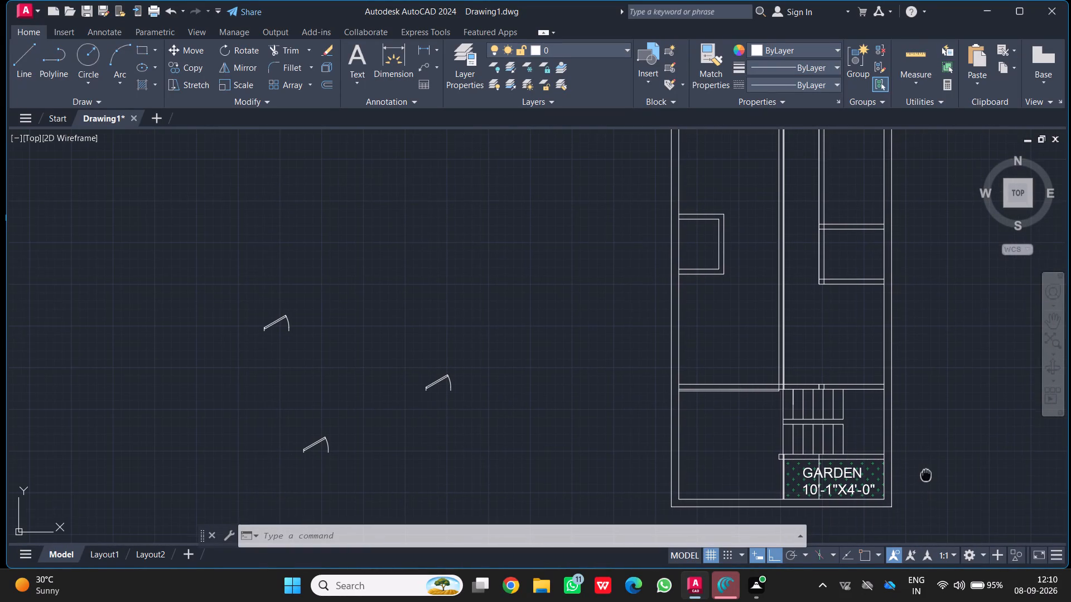
middle_click_drag(926, 475, 893, 500)
scroll(910, 486, "down", 1)
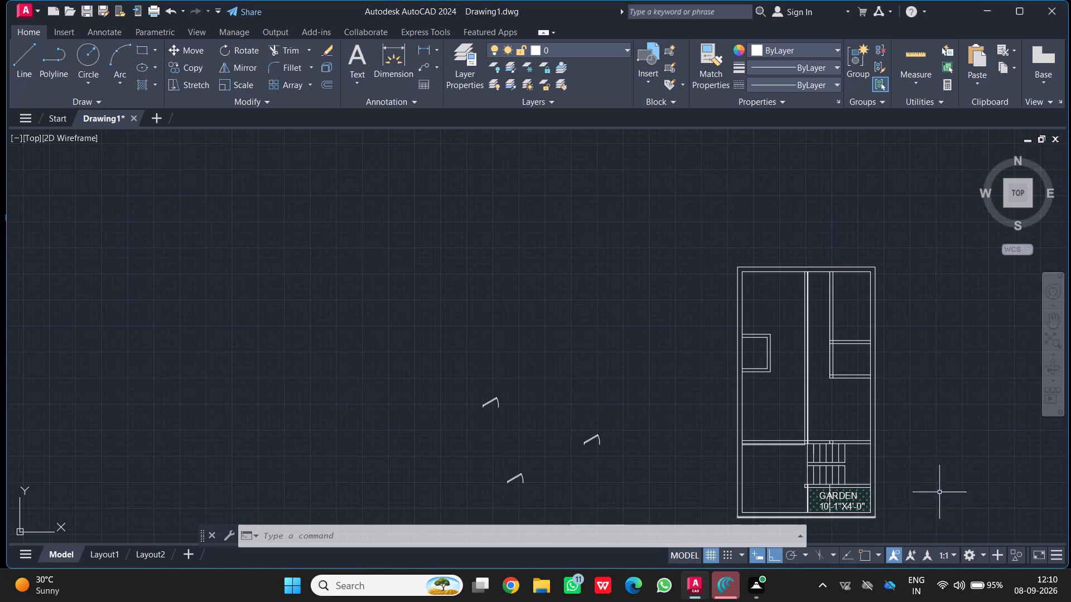
scroll(913, 479, "up", 2)
middle_click(835, 474)
scroll(835, 474, "up", 1)
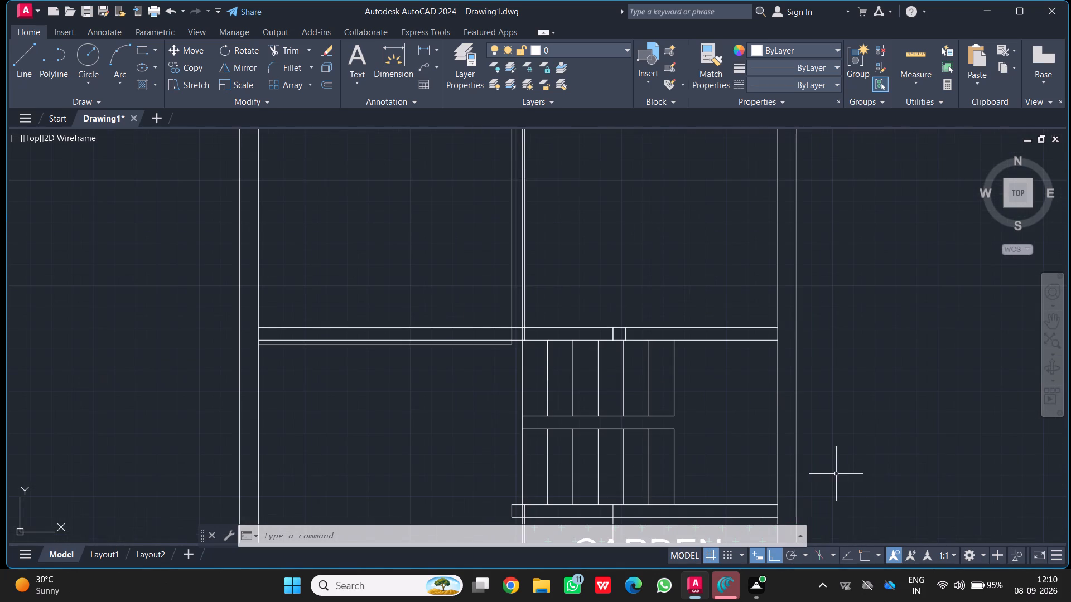
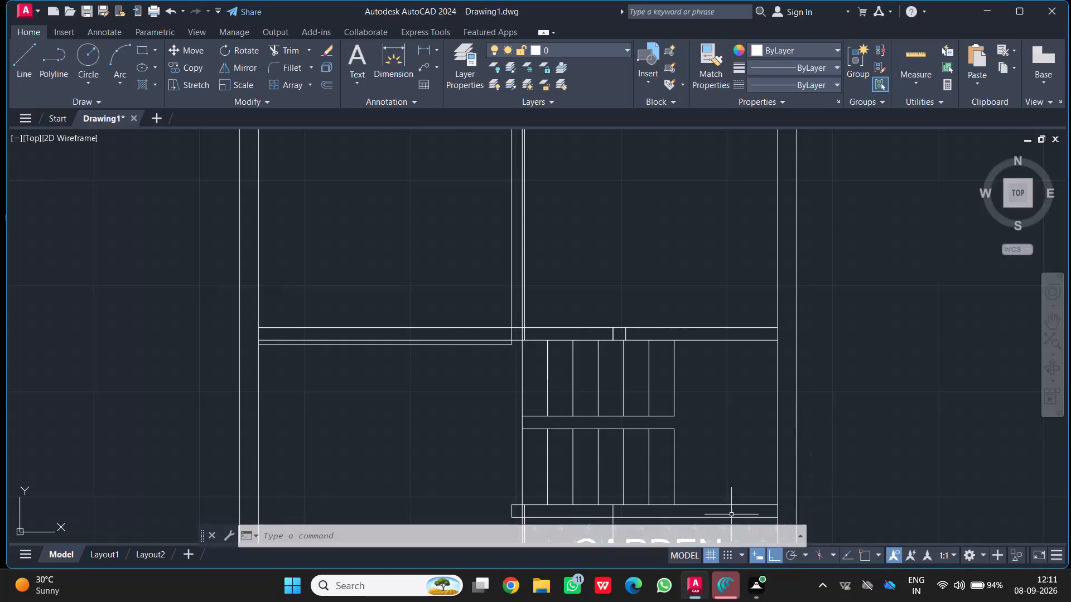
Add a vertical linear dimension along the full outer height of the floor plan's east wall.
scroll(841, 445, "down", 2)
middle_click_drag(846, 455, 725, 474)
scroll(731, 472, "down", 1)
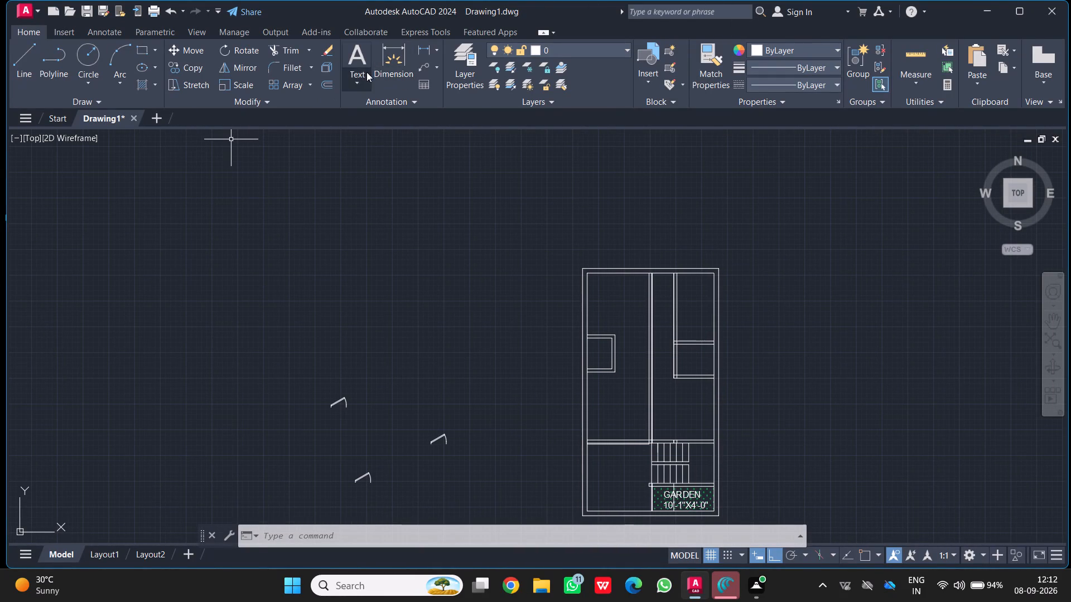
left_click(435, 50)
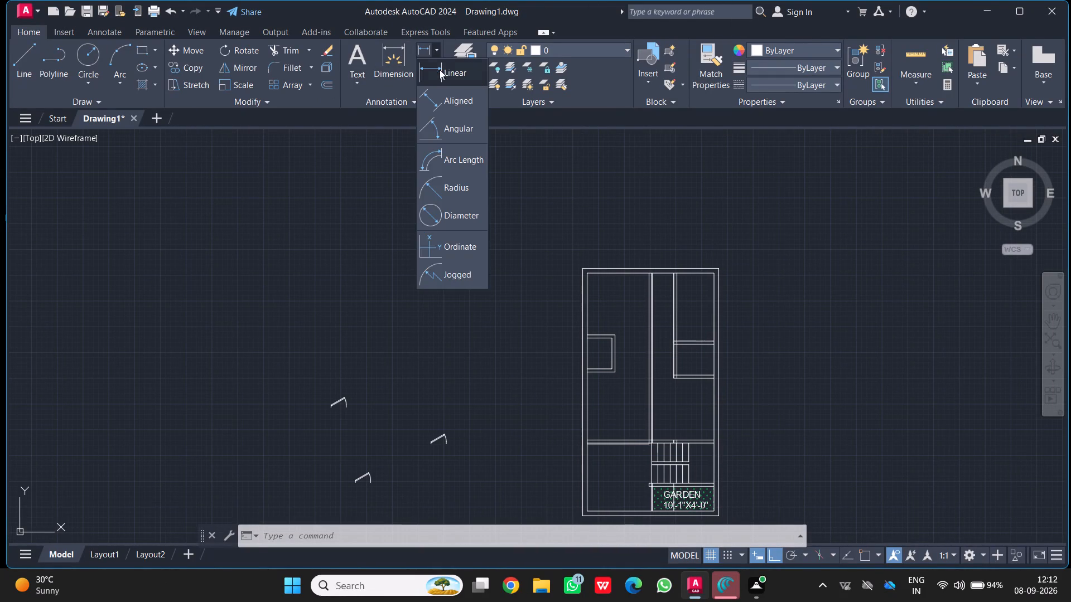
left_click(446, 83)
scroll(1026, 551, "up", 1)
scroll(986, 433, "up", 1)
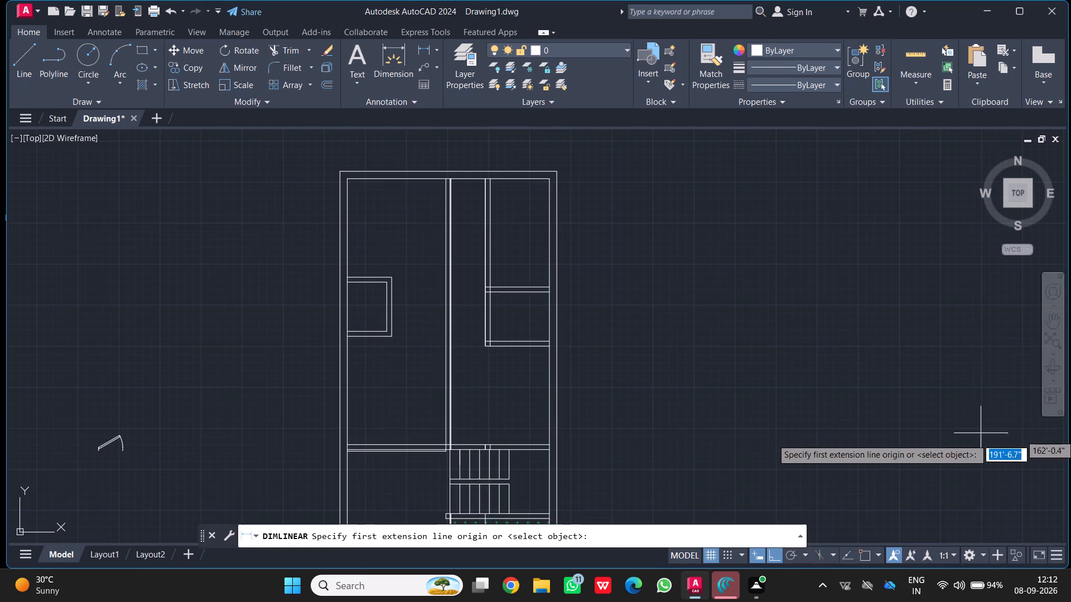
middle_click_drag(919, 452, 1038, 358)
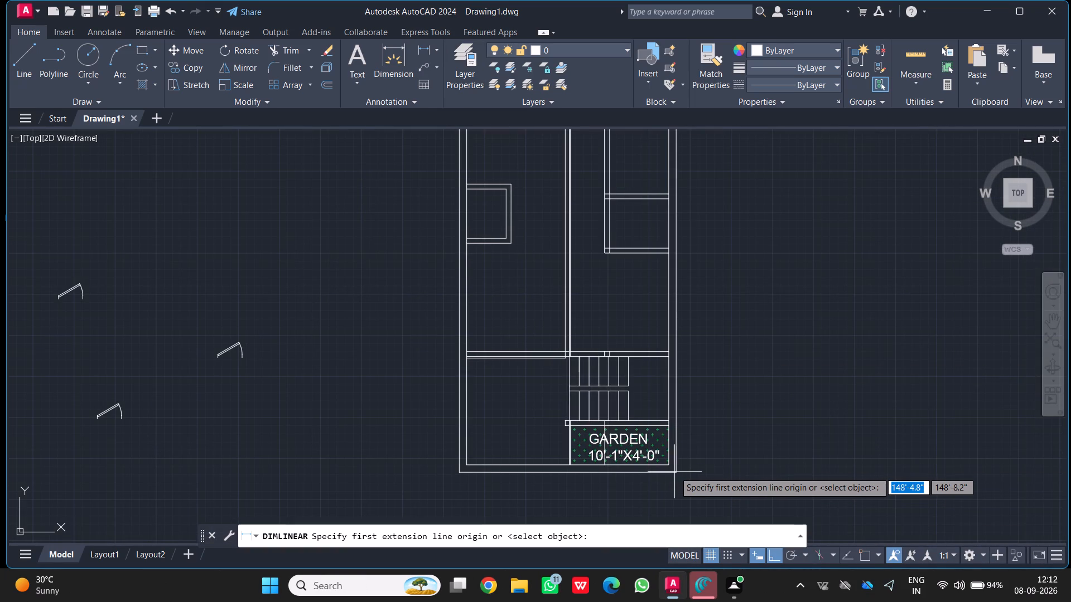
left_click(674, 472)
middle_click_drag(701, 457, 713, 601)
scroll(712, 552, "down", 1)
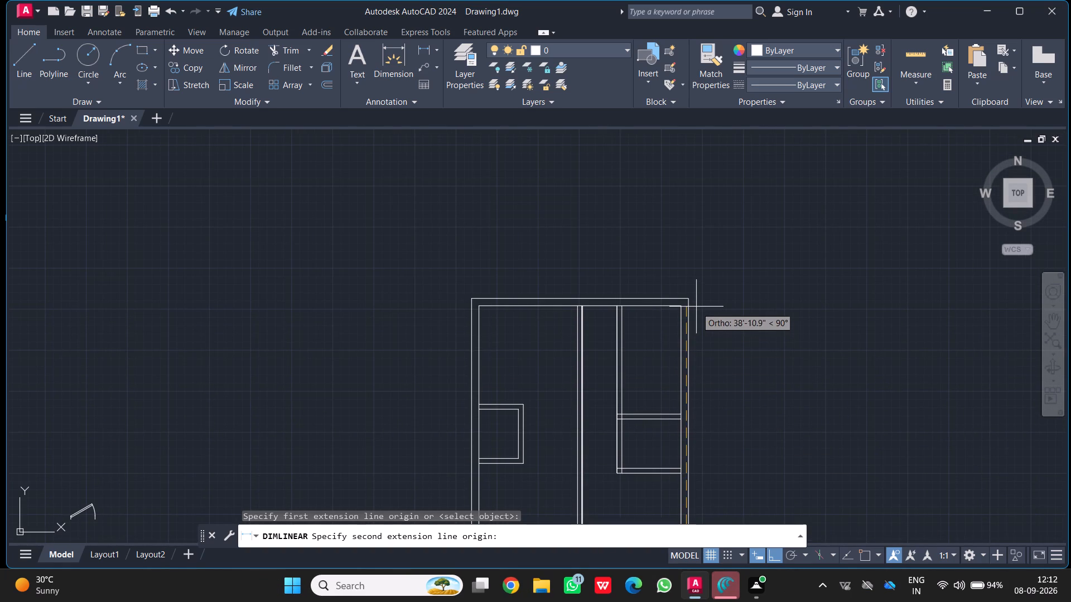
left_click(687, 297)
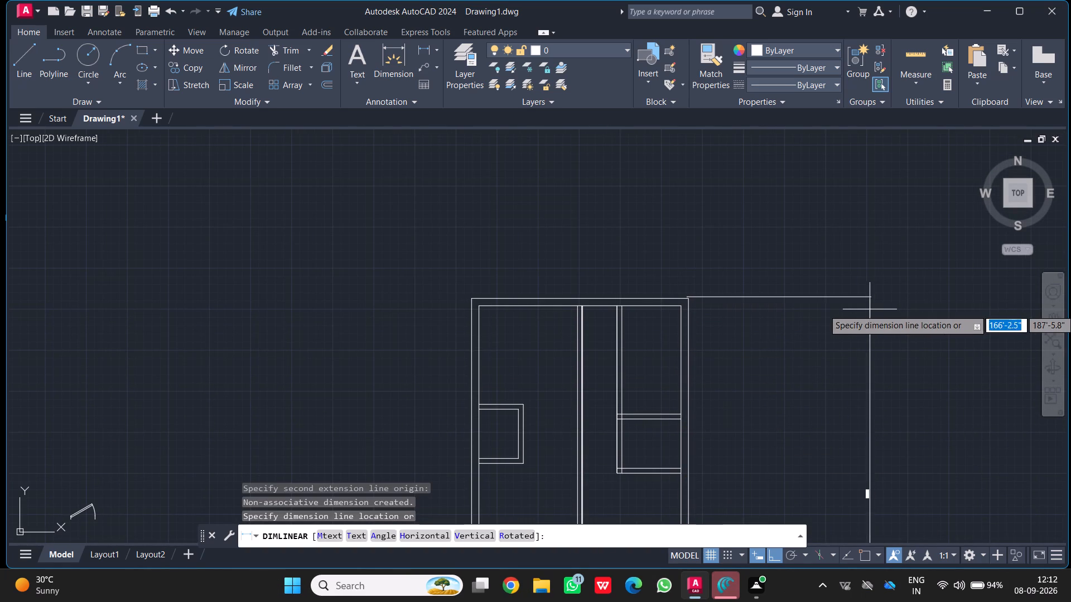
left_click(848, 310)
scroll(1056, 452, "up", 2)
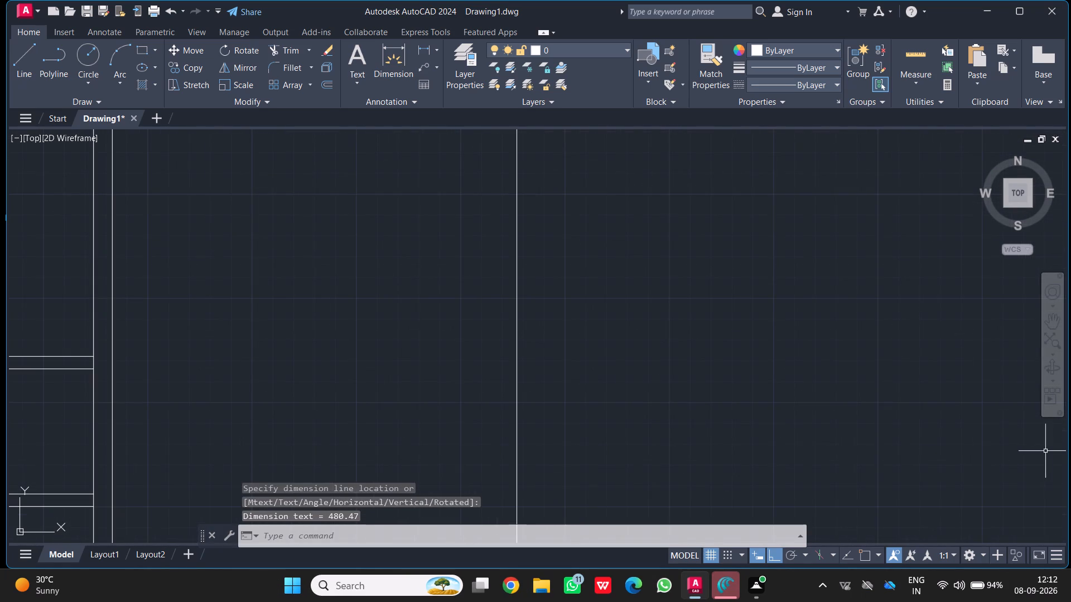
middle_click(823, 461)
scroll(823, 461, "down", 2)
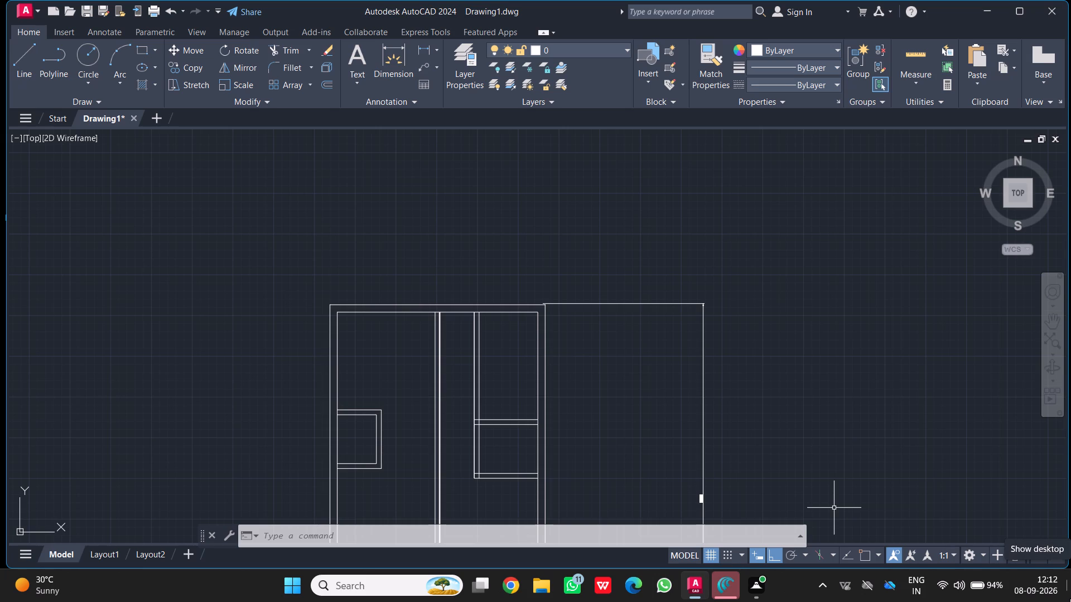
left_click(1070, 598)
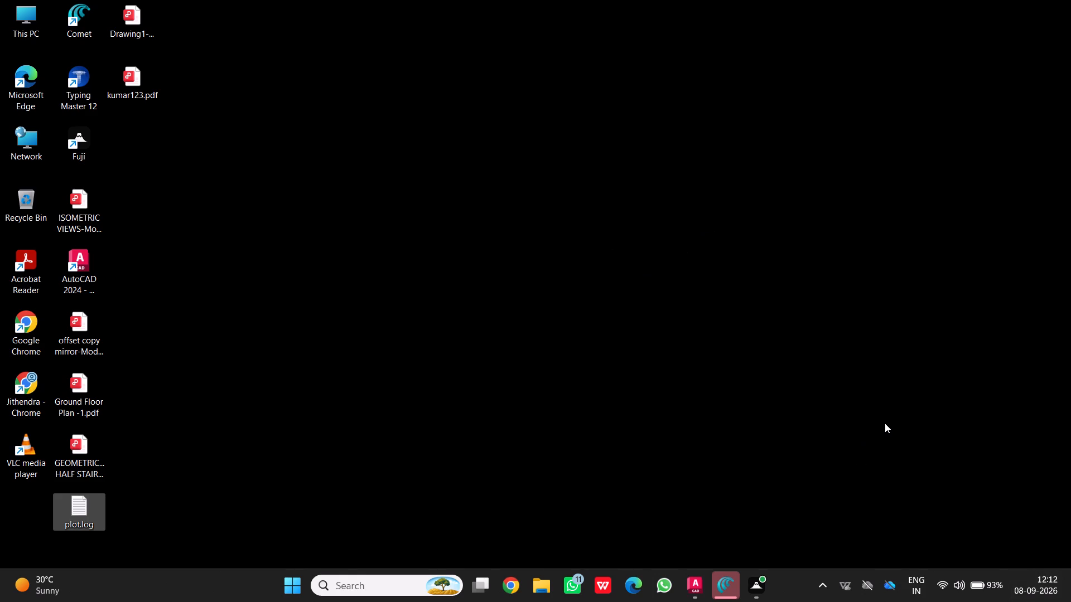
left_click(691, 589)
Measure the spacing between the parallel lines of the long central partition wall.
scroll(467, 369, "down", 4)
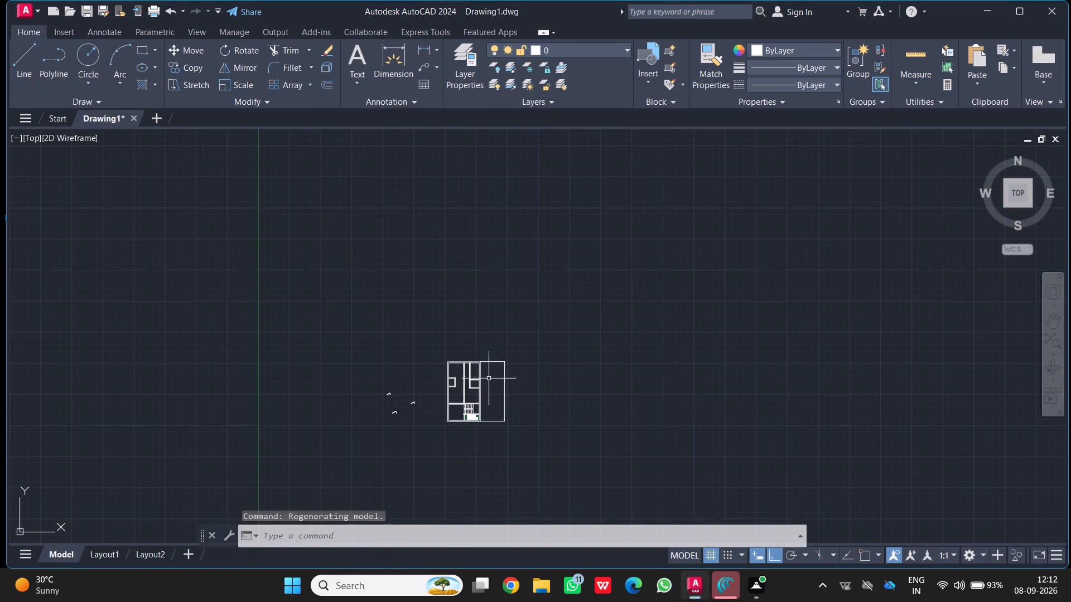
middle_click_drag(505, 392, 510, 283)
scroll(506, 274, "up", 4)
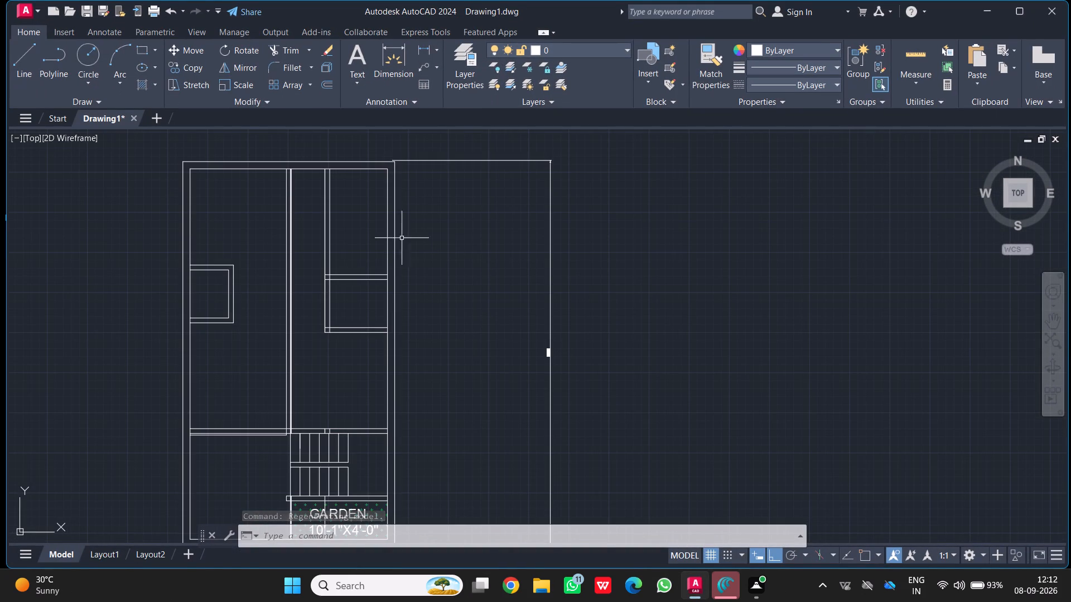
scroll(288, 205, "up", 1)
middle_click_drag(278, 196, 283, 199)
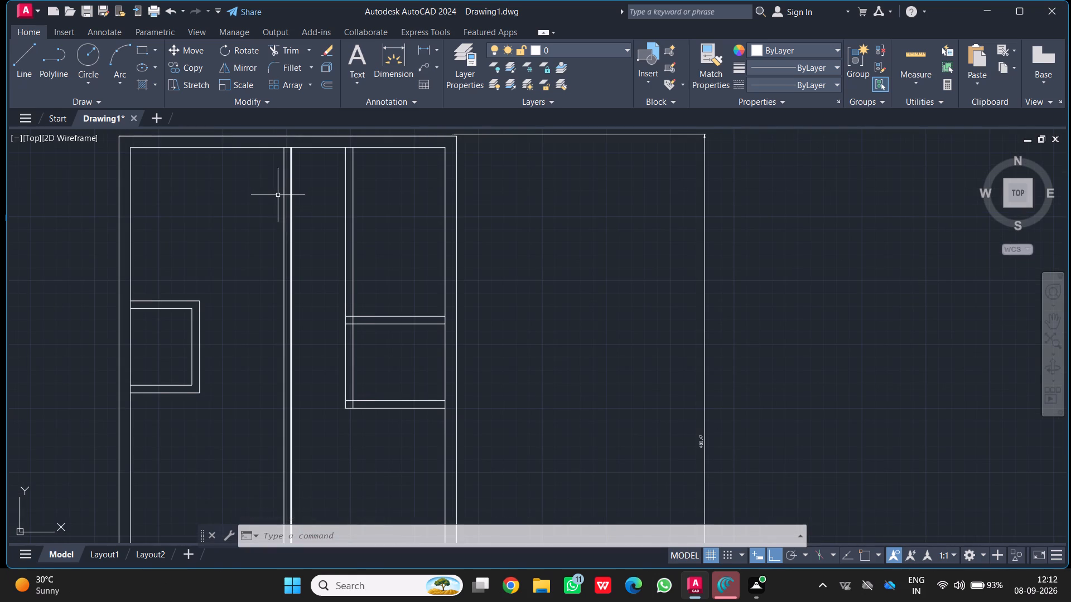
middle_click_drag(283, 199, 298, 210)
scroll(311, 210, "up", 4)
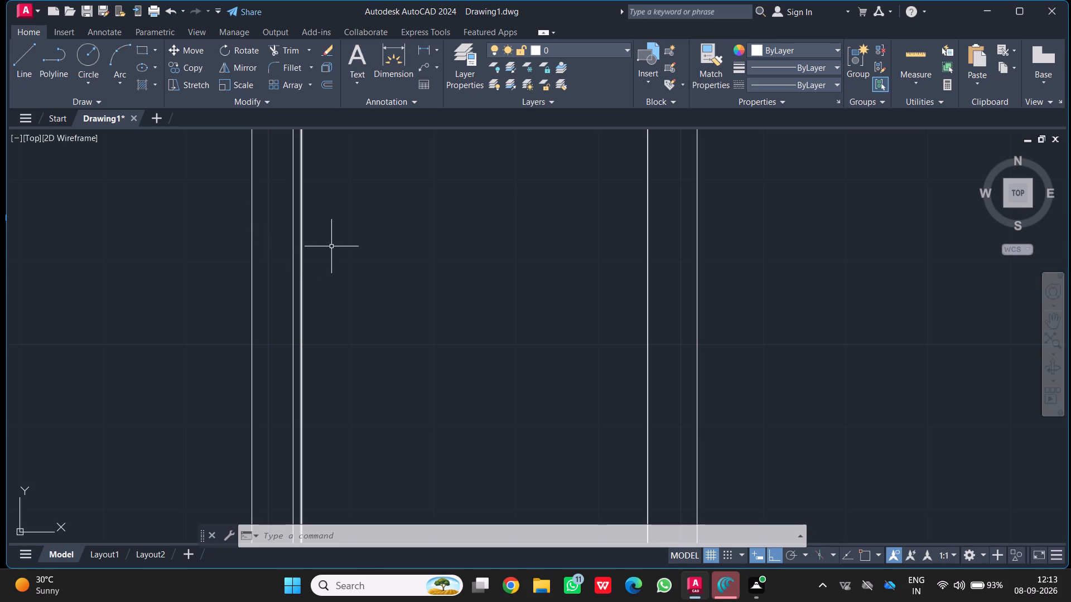
left_click(908, 55)
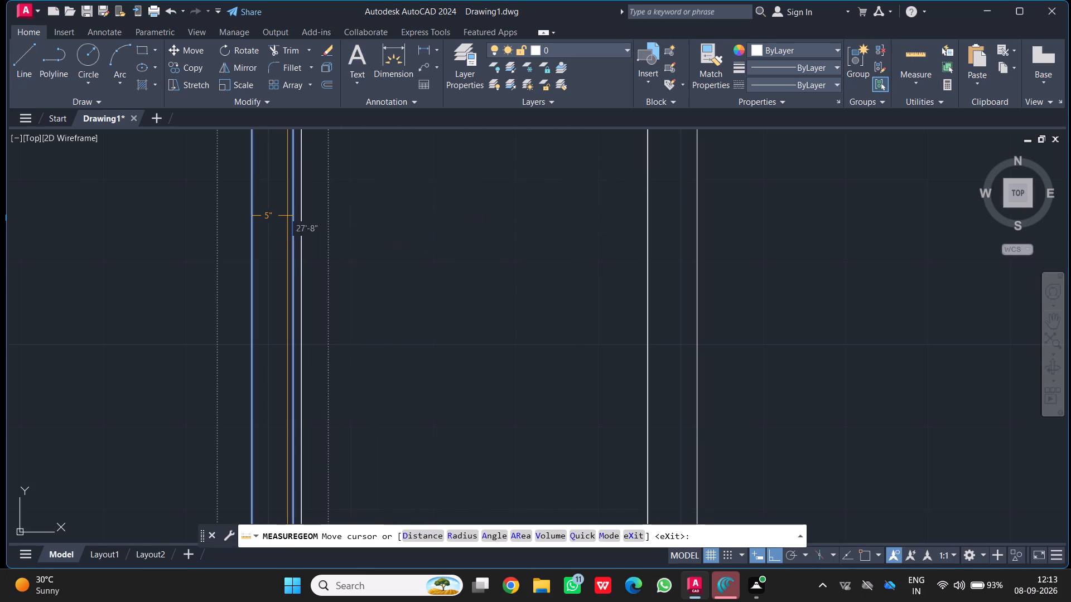
key("Escape")
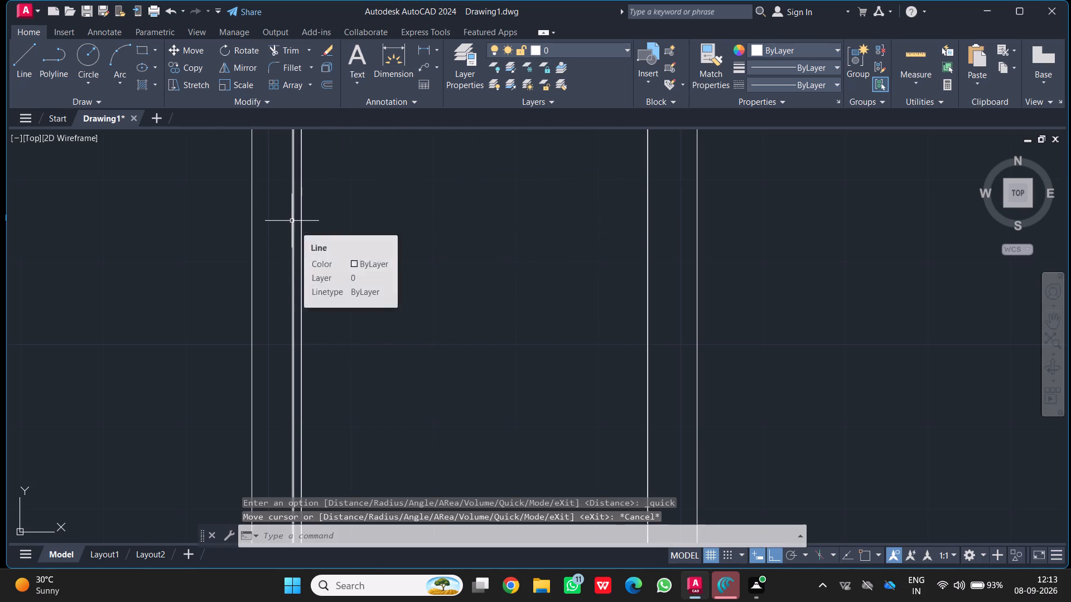
Delete the extra vertical line inside the long central partition wall.
left_click(295, 221)
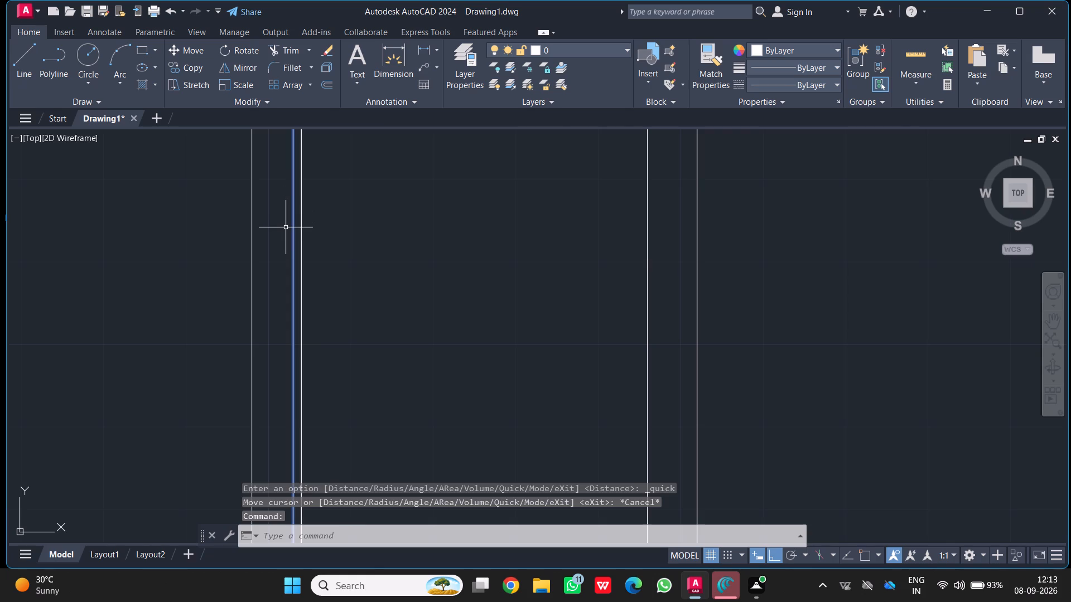
key("Delete")
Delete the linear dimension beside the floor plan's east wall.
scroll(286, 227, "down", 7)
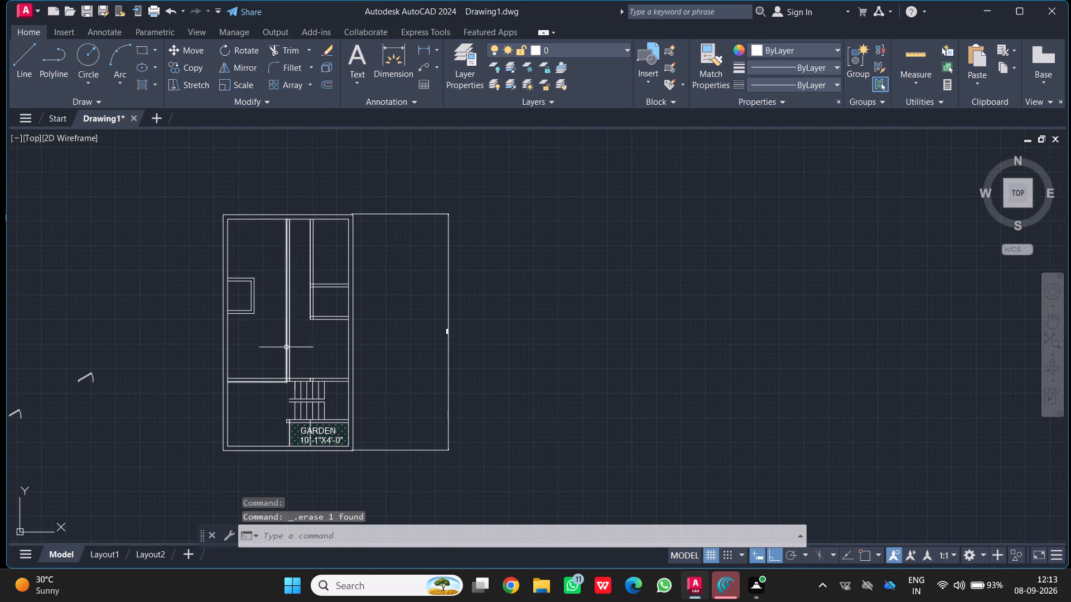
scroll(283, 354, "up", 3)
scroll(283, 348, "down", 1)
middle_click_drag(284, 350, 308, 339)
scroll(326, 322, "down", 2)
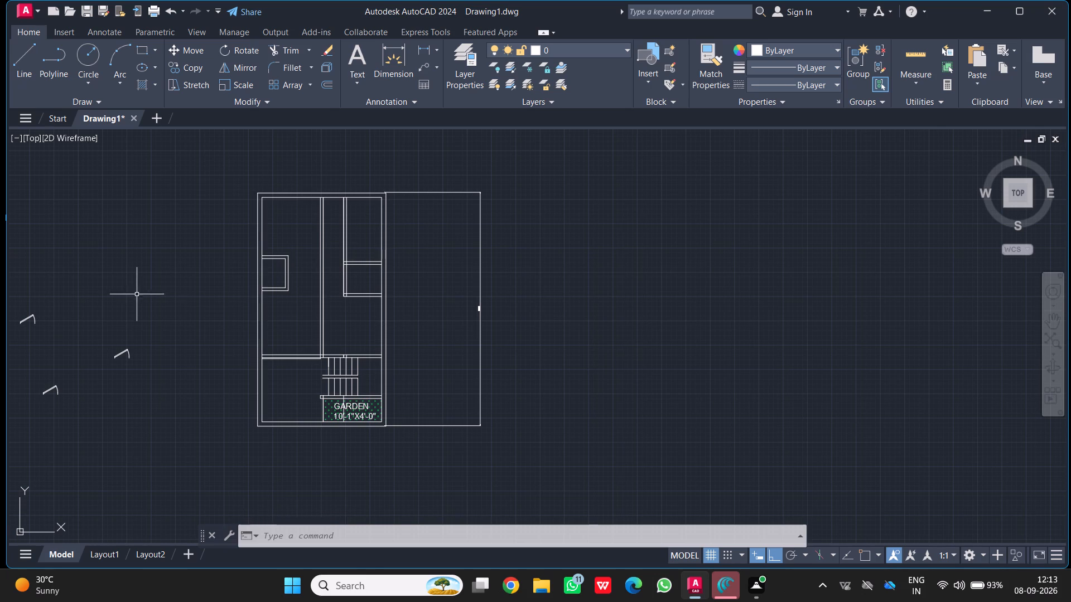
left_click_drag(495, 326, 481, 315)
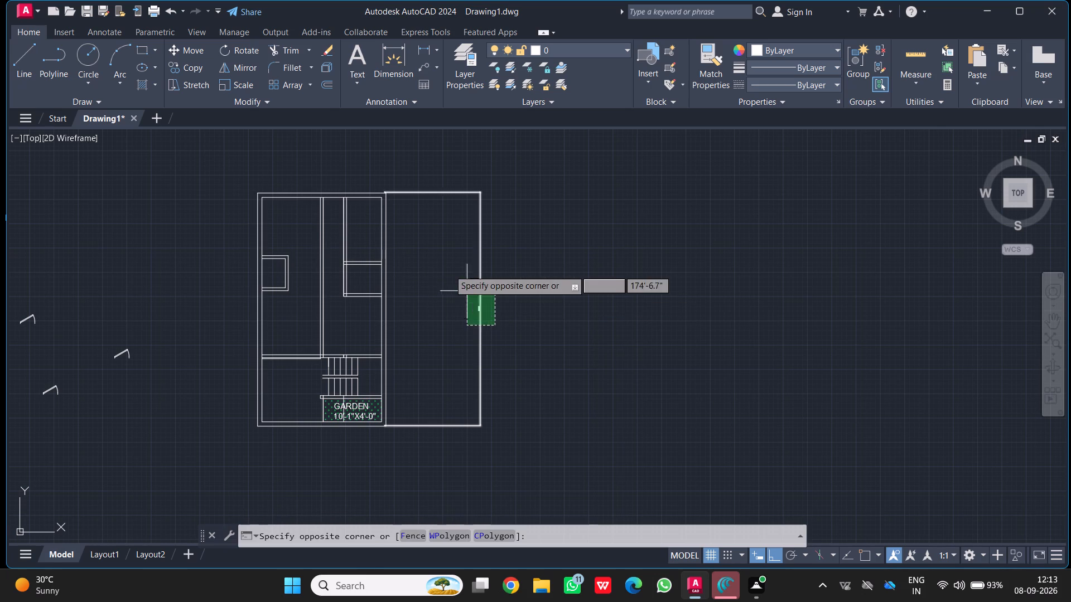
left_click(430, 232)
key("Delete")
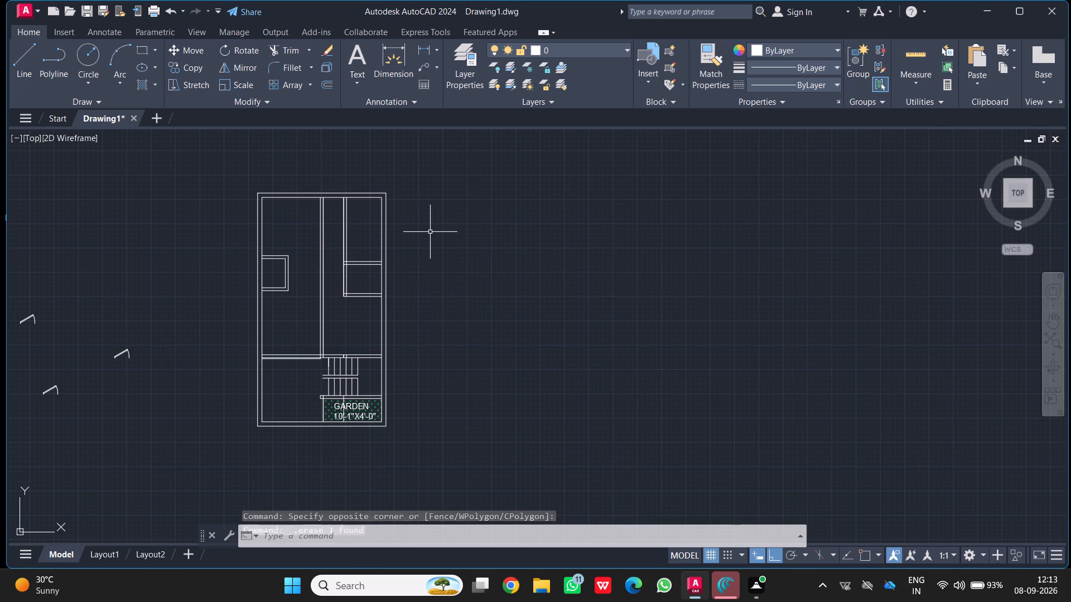
Measure the outer wall's thickness and the interior of the small room on the west wall.
middle_click_drag(417, 236, 487, 240)
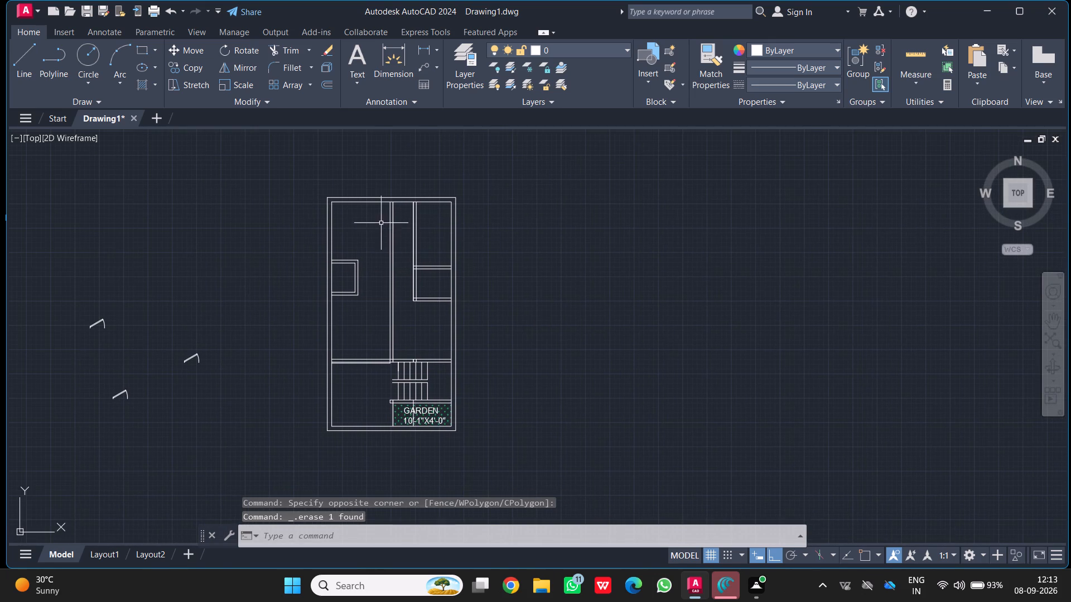
scroll(381, 219, "up", 1)
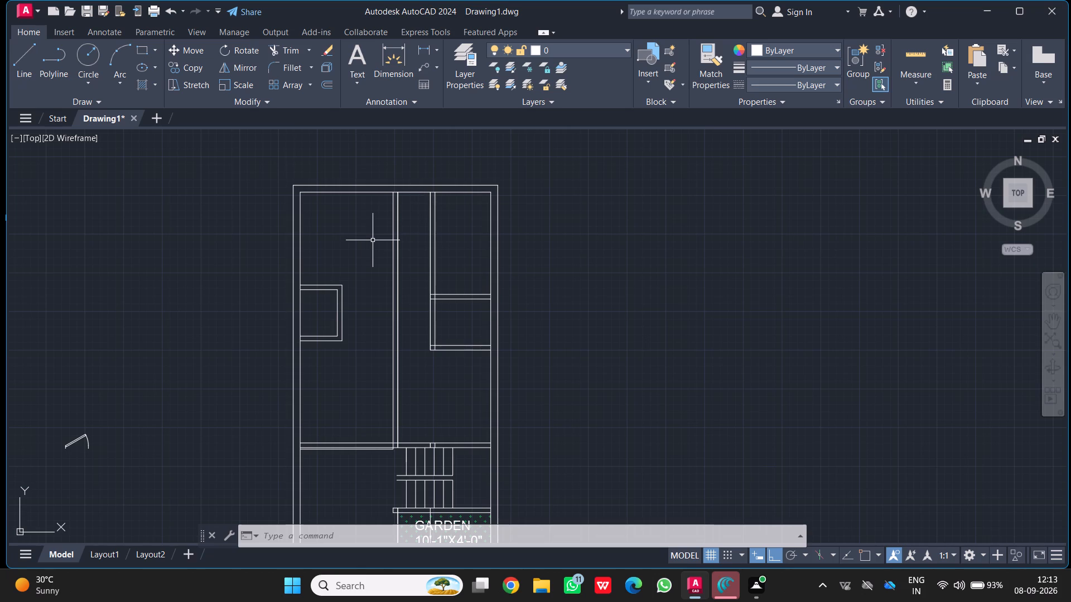
middle_click_drag(380, 239, 395, 237)
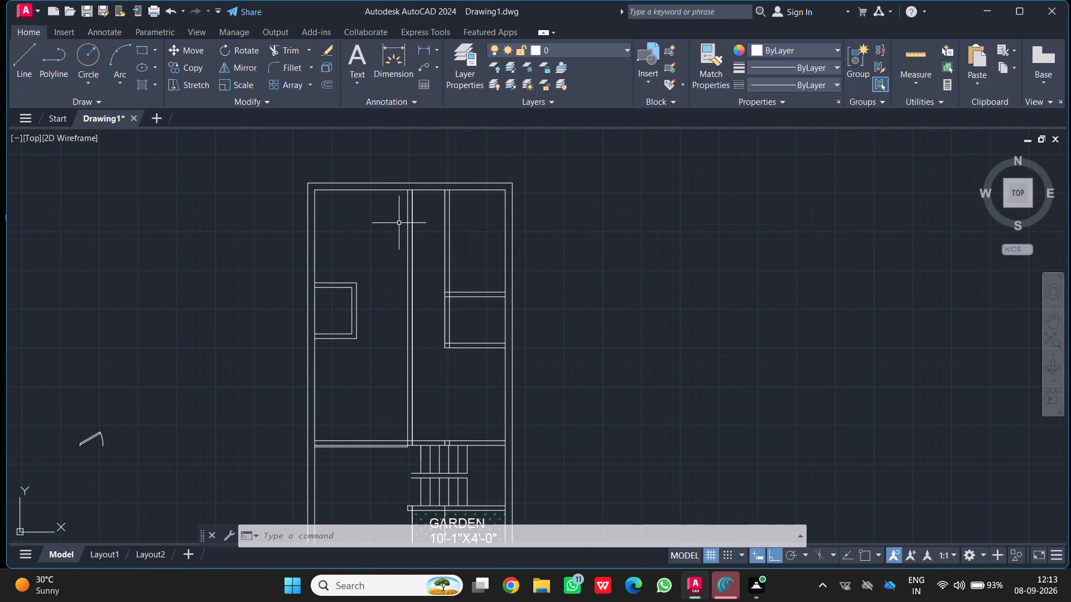
left_click(916, 55)
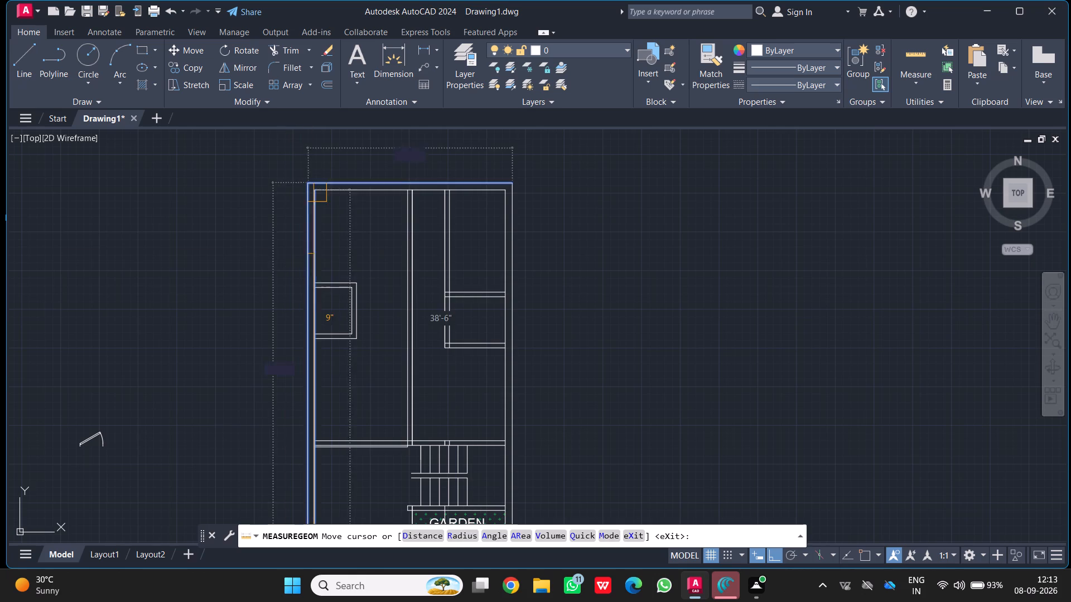
key("Escape")
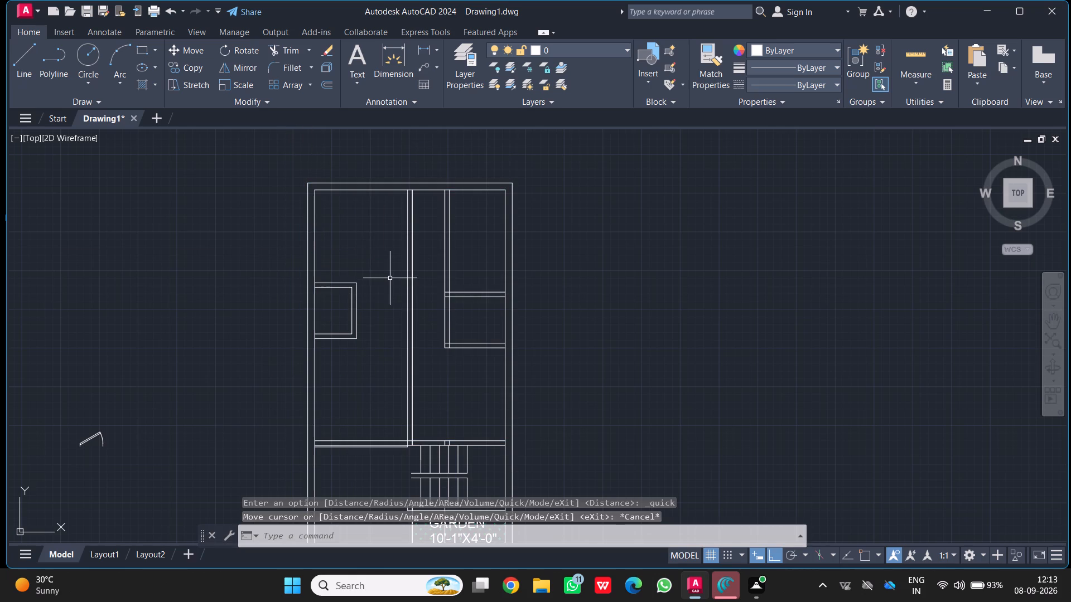
left_click(919, 57)
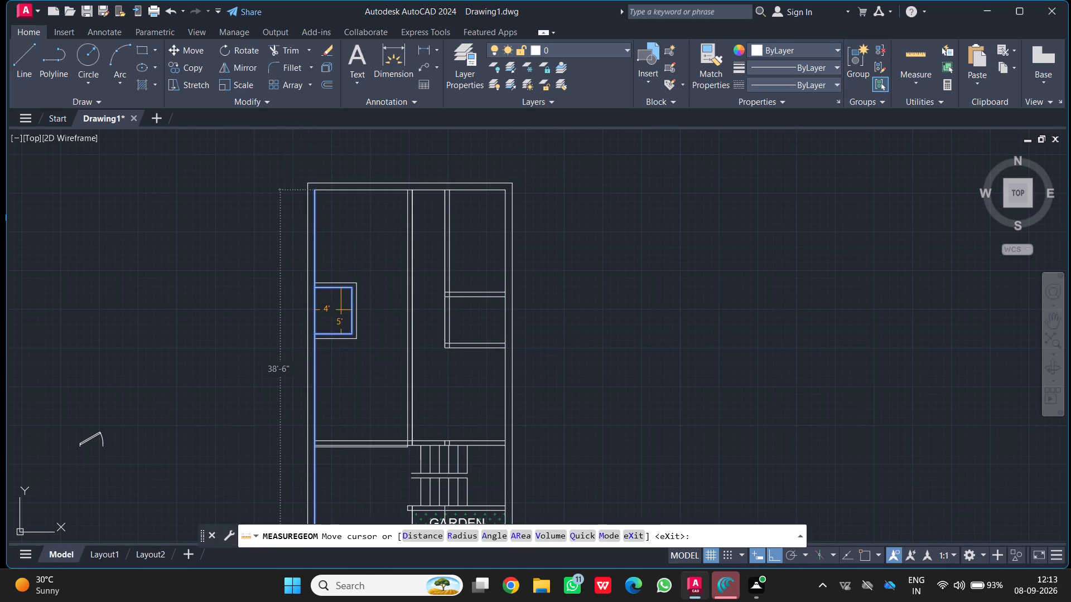
scroll(341, 309, "up", 2)
key("Escape")
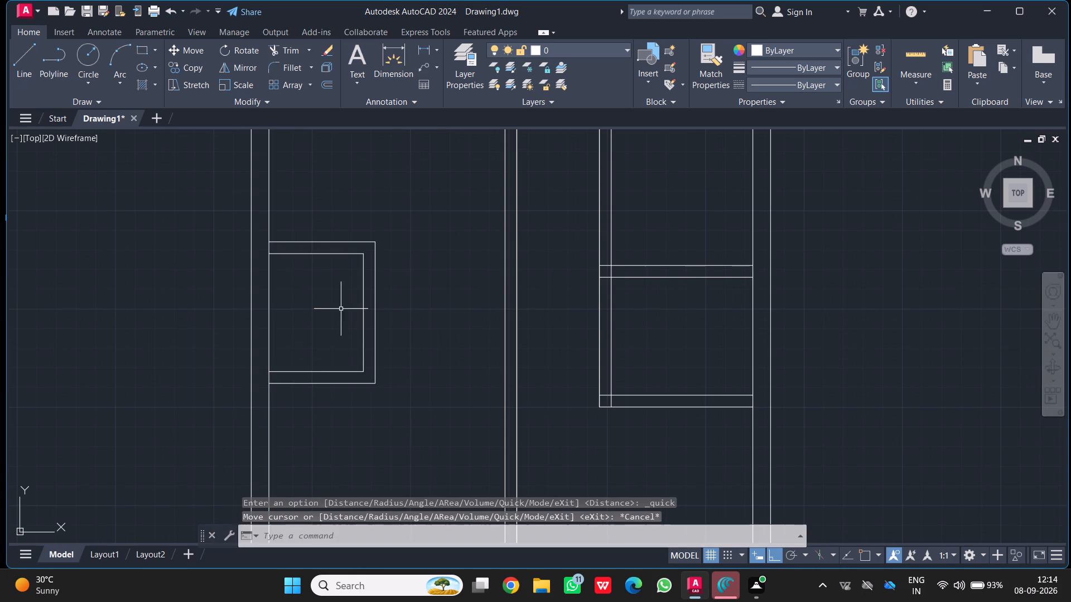
Trim the overlapping partition lines at the T-junction between the two east rooms and at the lower room's southwest corner.
scroll(416, 313, "down", 2)
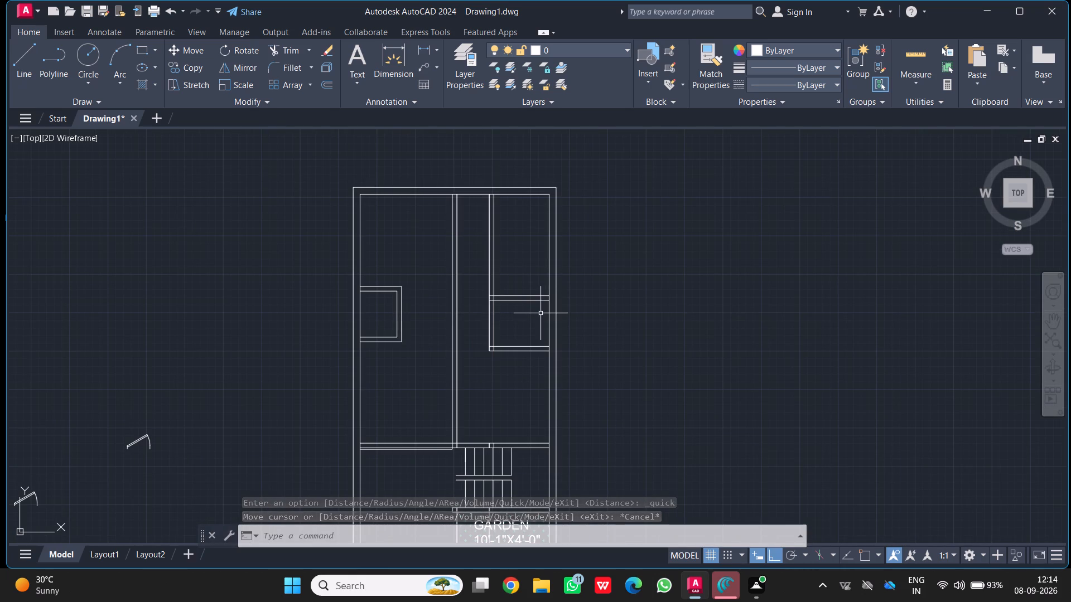
type("TR")
key("Return")
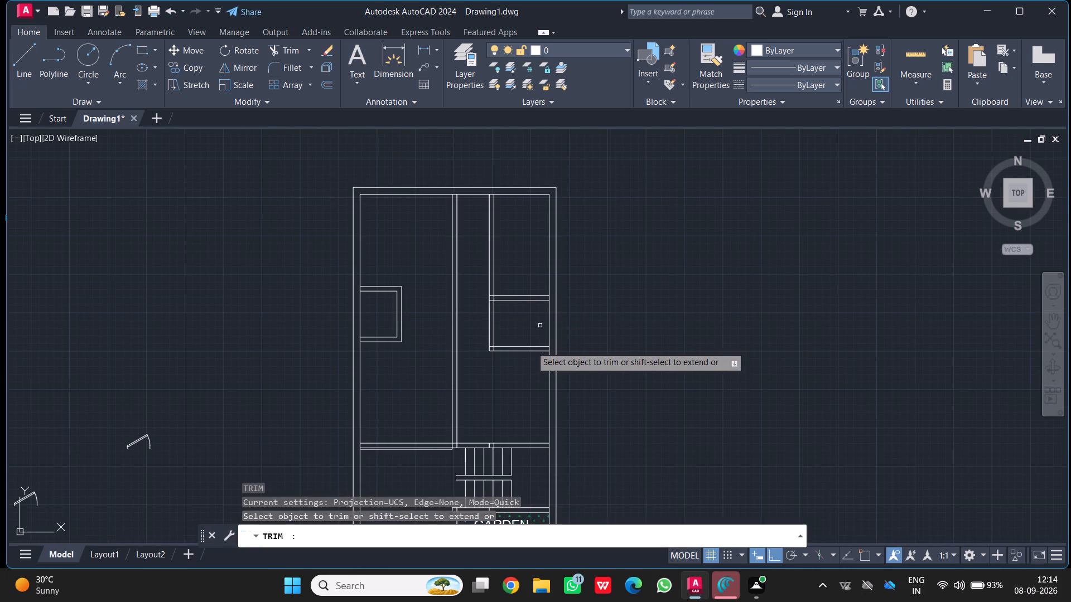
scroll(496, 312, "up", 3)
scroll(467, 259, "up", 3)
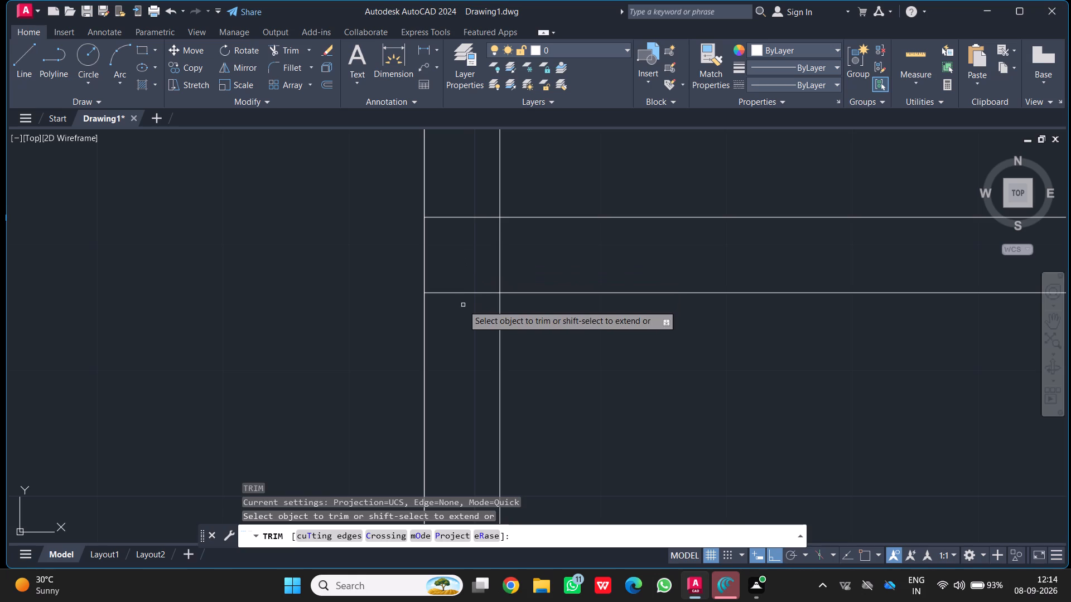
left_click_drag(463, 305, 506, 274)
scroll(506, 273, "down", 3)
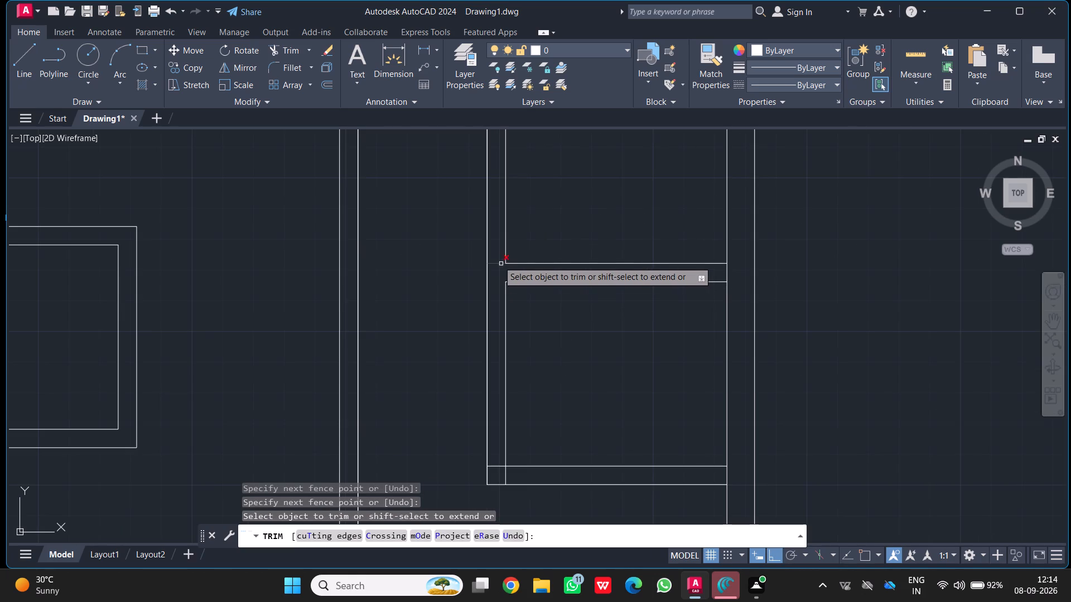
left_click(498, 264)
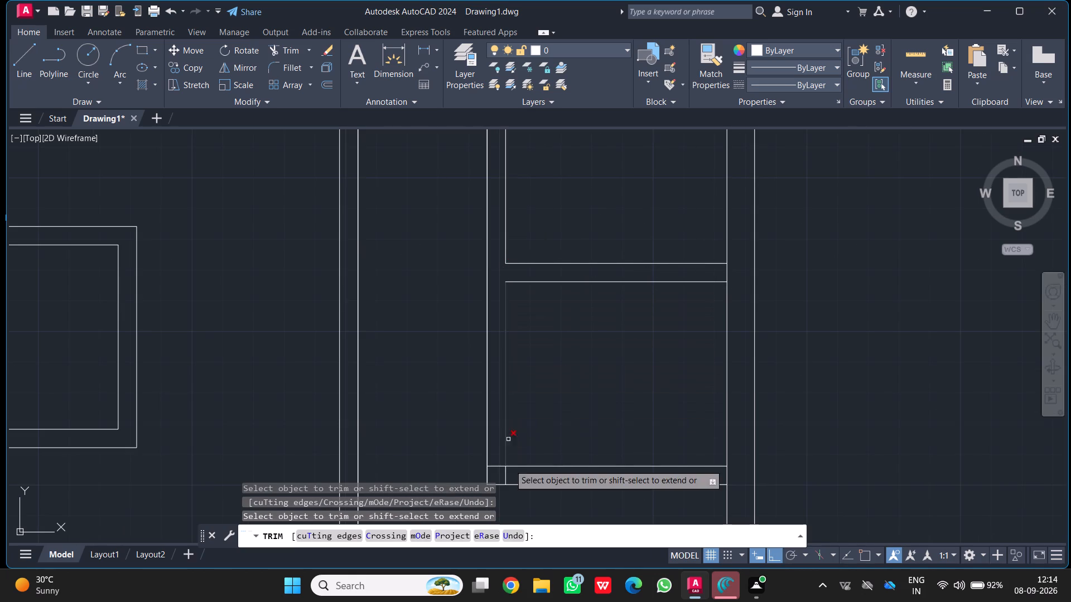
scroll(506, 480, "up", 4)
left_click_drag(407, 367, 546, 460)
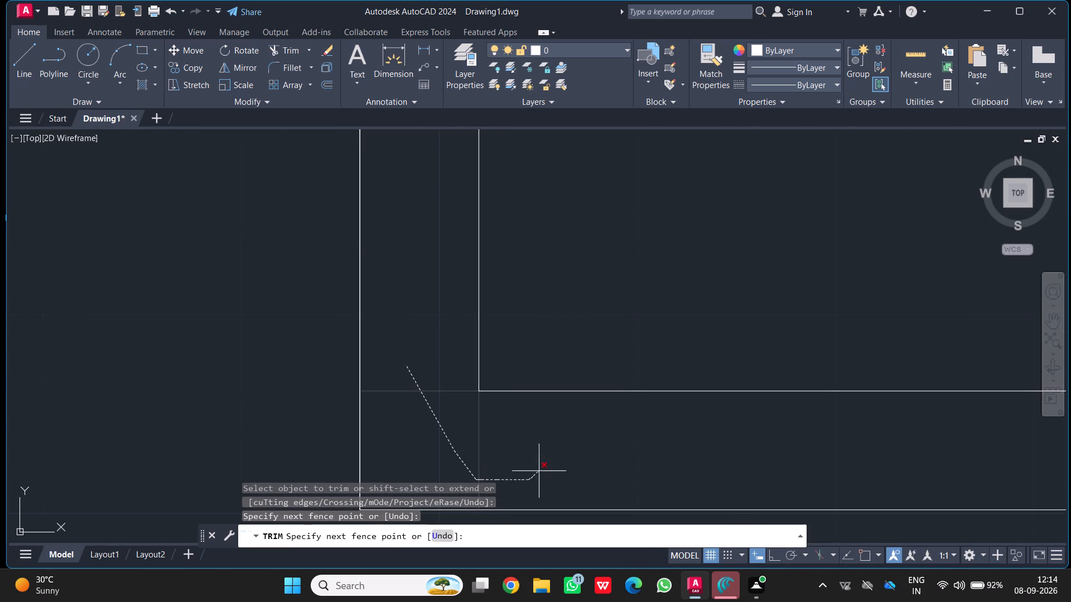
left_click_drag(546, 460, 552, 452)
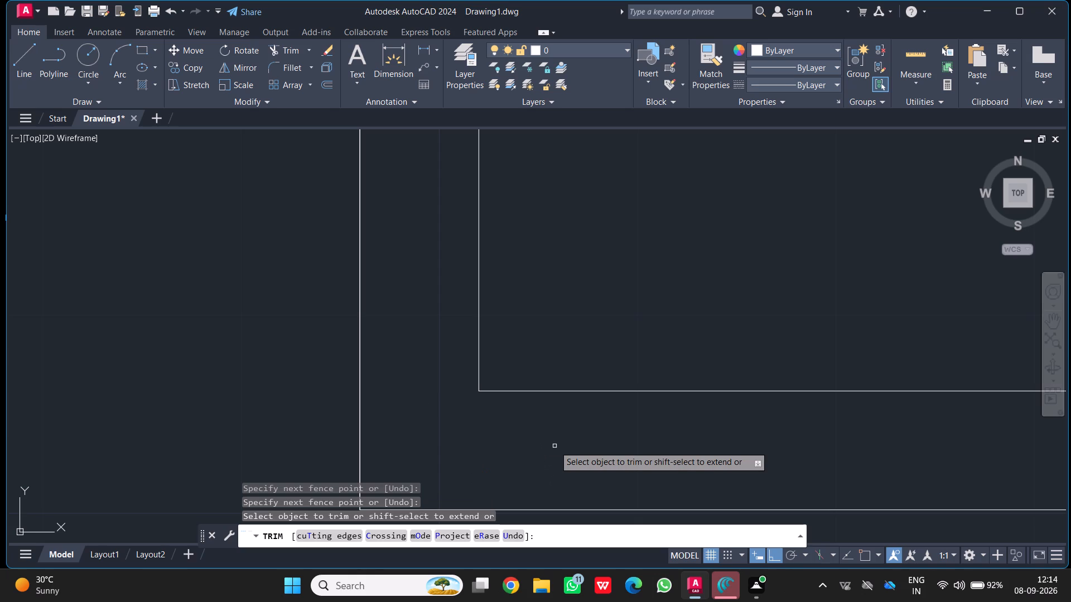
key("Escape")
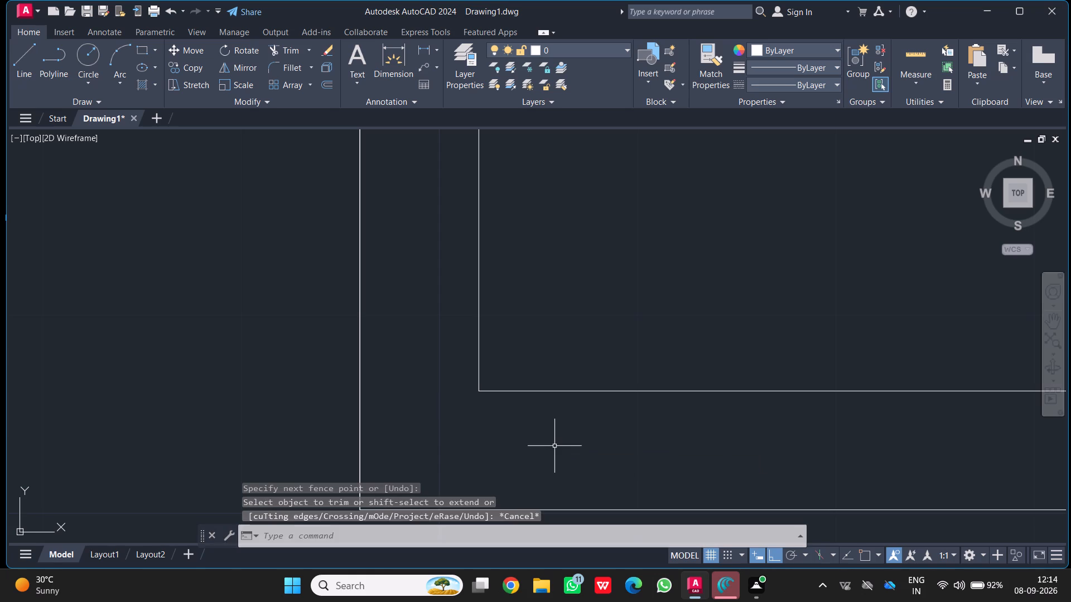
Delete the extra horizontal line just below the partition wall west of the stairs.
scroll(554, 446, "down", 4)
scroll(693, 249, "down", 3)
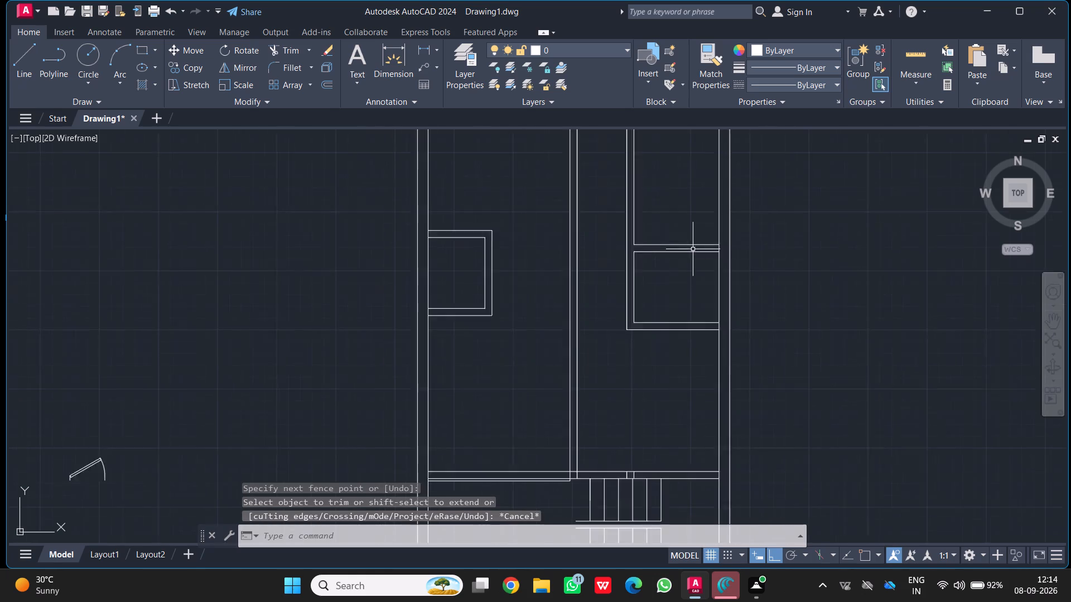
middle_click_drag(690, 275, 615, 221)
scroll(505, 395, "up", 2)
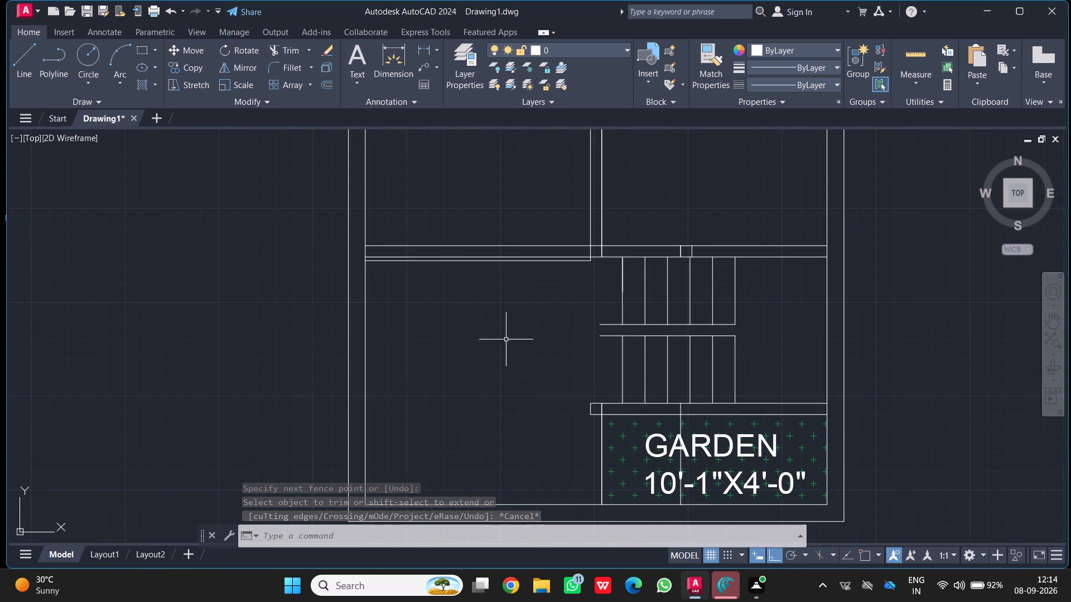
left_click(475, 261)
key("Delete")
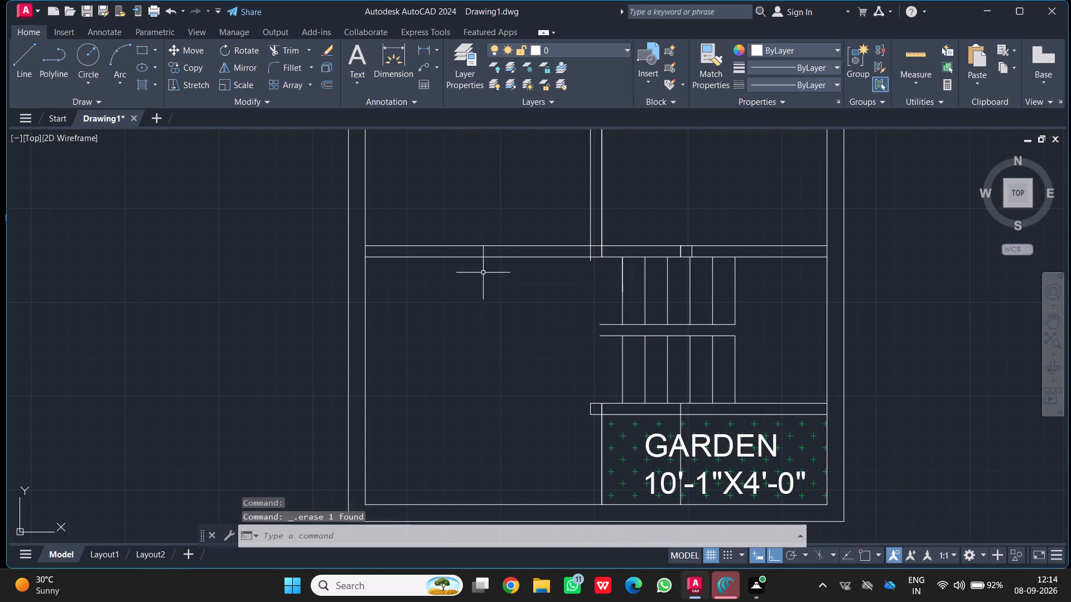
Trim away both vertical partition lines running north from the small room on the east wall.
scroll(485, 275, "down", 5)
middle_click_drag(507, 244, 490, 245)
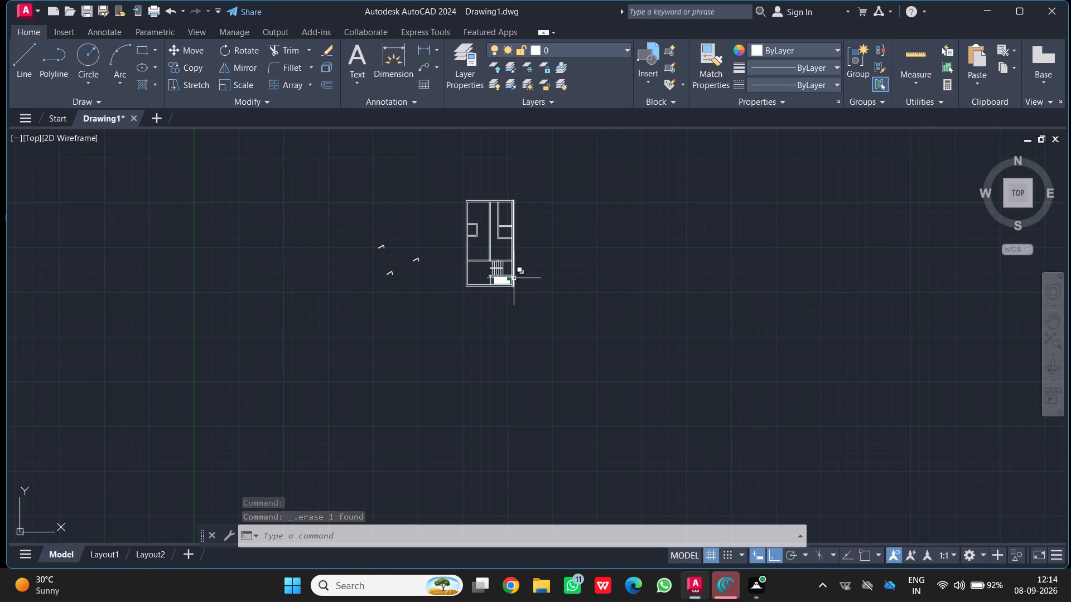
scroll(496, 233, "up", 1)
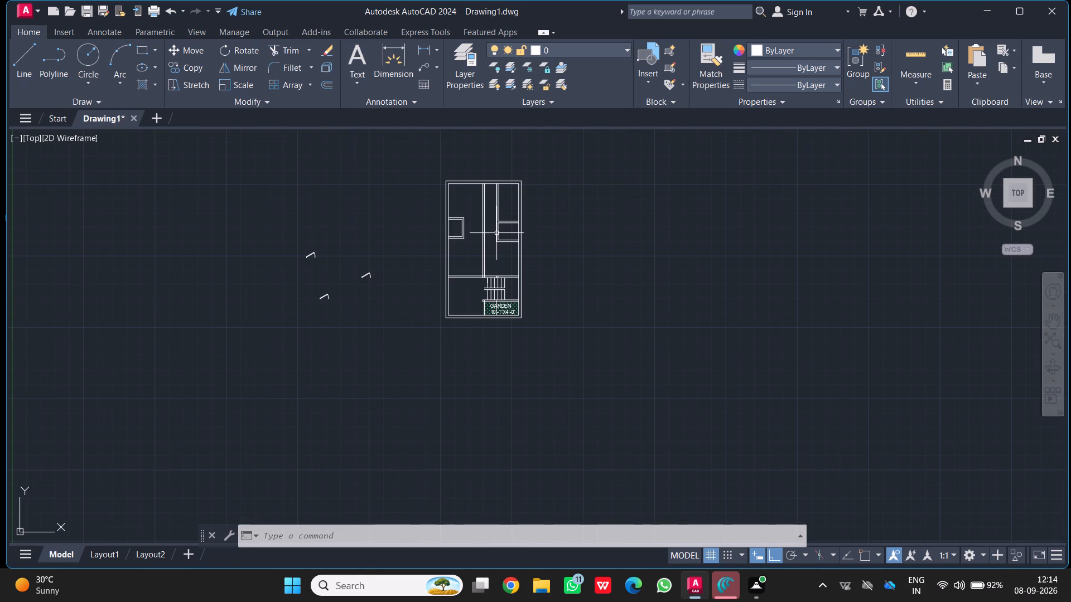
scroll(500, 207, "up", 3)
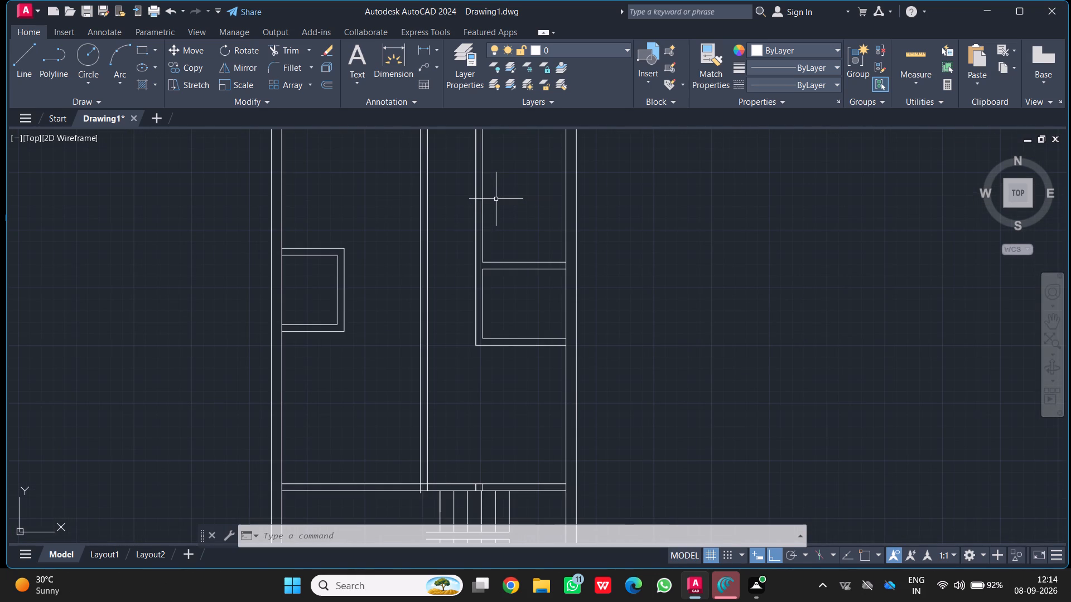
type("TR")
key("Return")
left_click_drag(497, 199, 463, 199)
key("Escape")
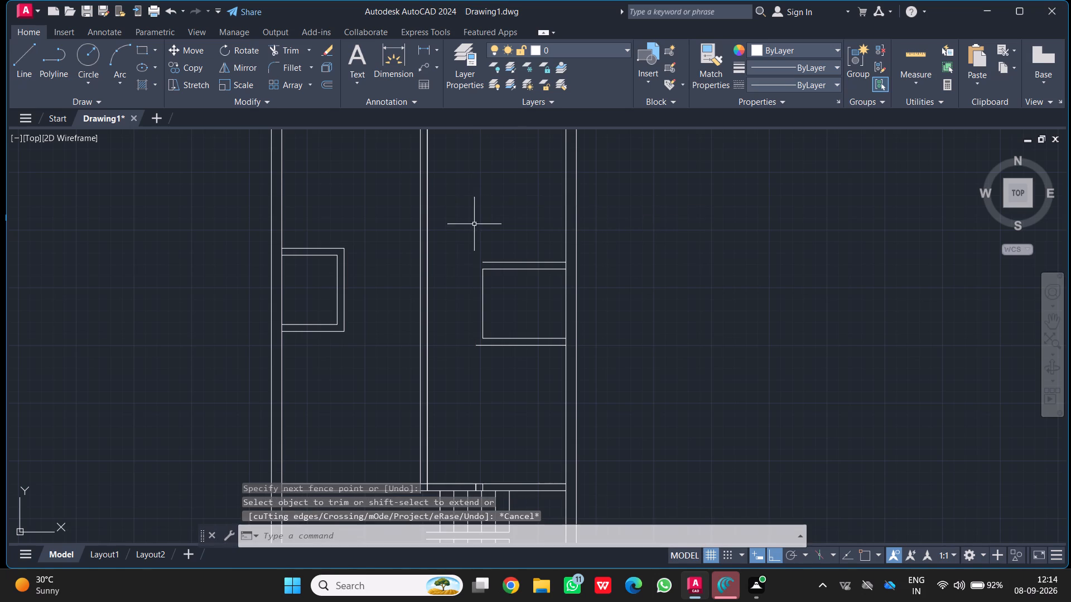
Offset the west inner wall line of the small east room outward by 6".
key("o")
key("Return")
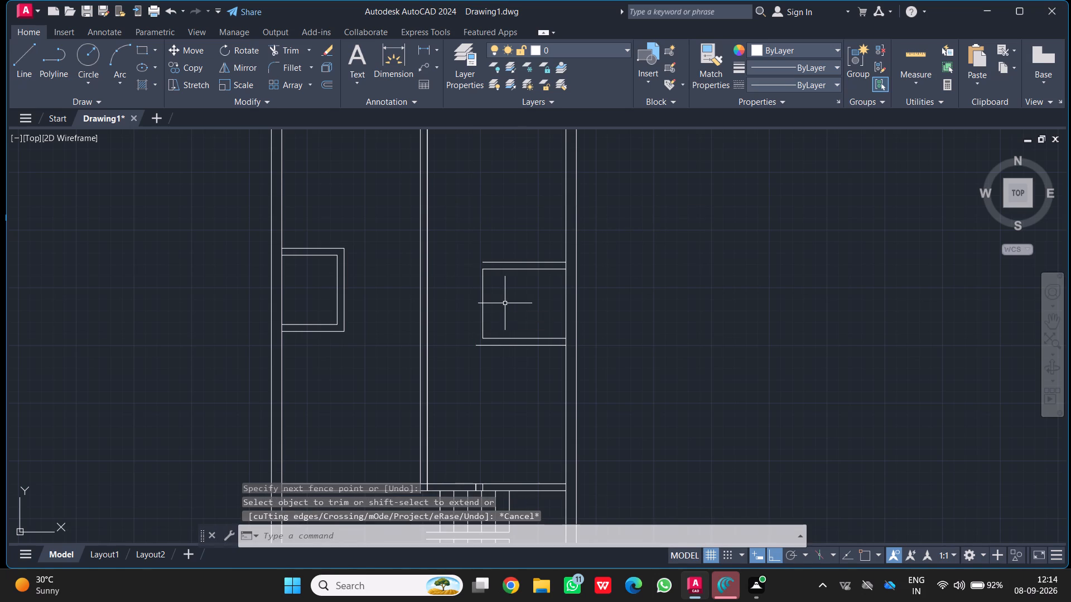
left_click(493, 310)
left_click(475, 308)
left_click(484, 310)
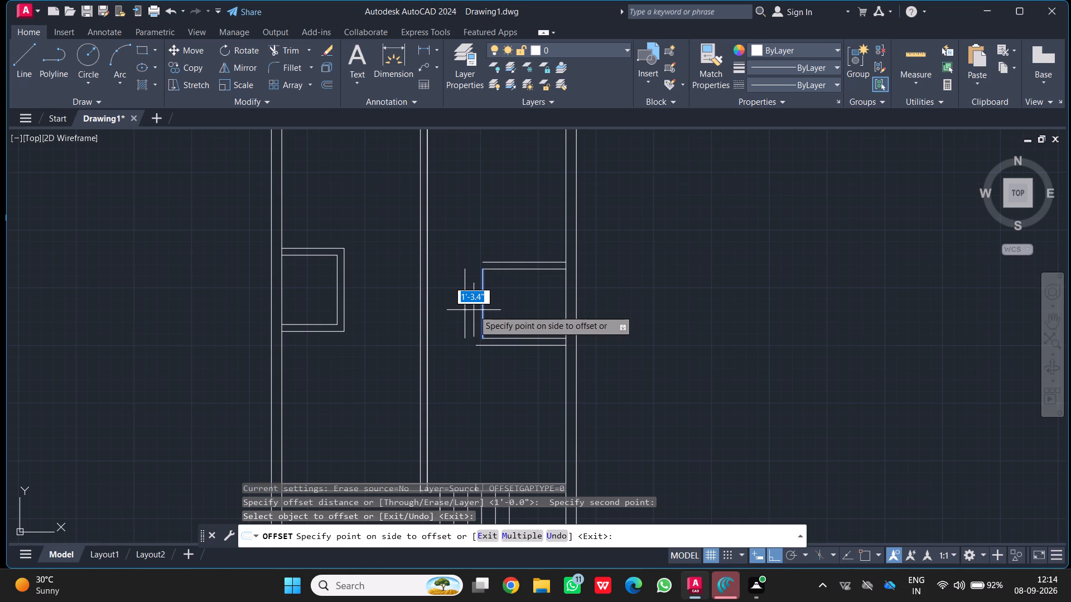
type("6\"")
key("Return")
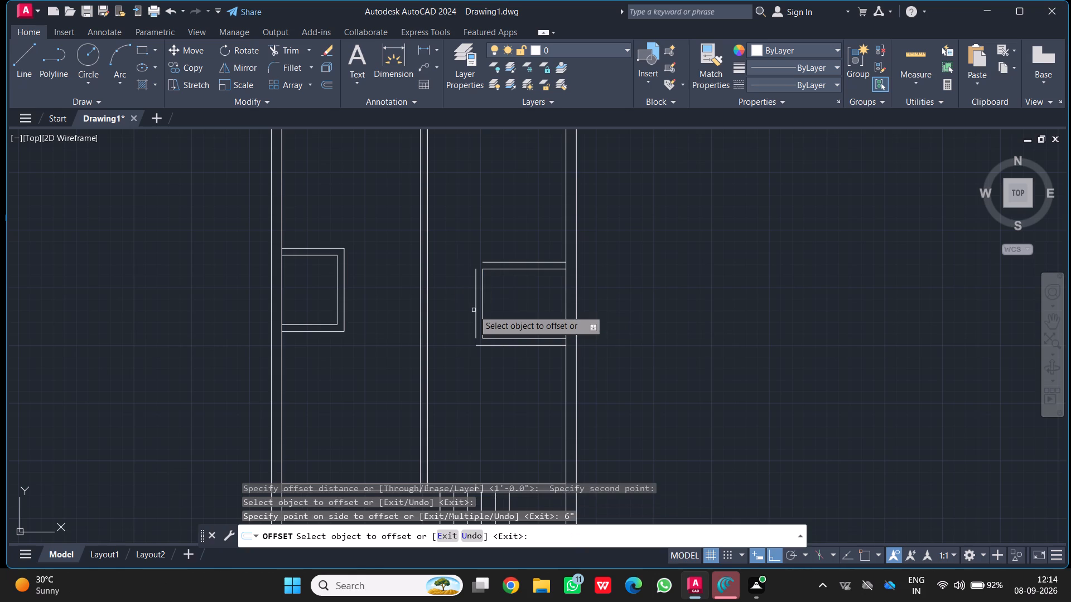
key("Escape")
Fillet the new west wall line with the room's outer north and south lines to close both corners.
key("f")
key("Return")
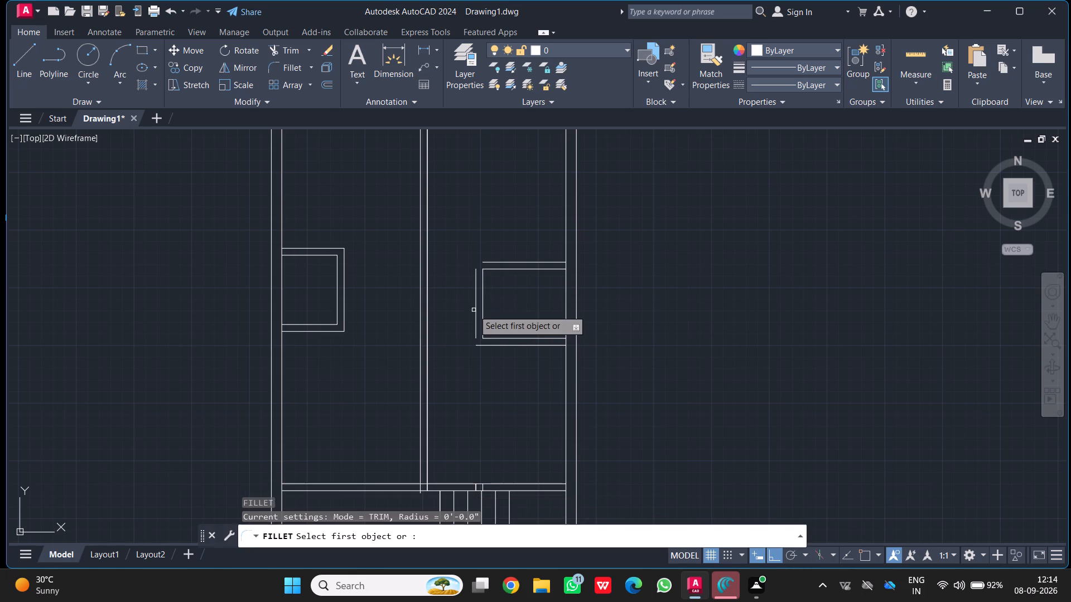
left_click(476, 310)
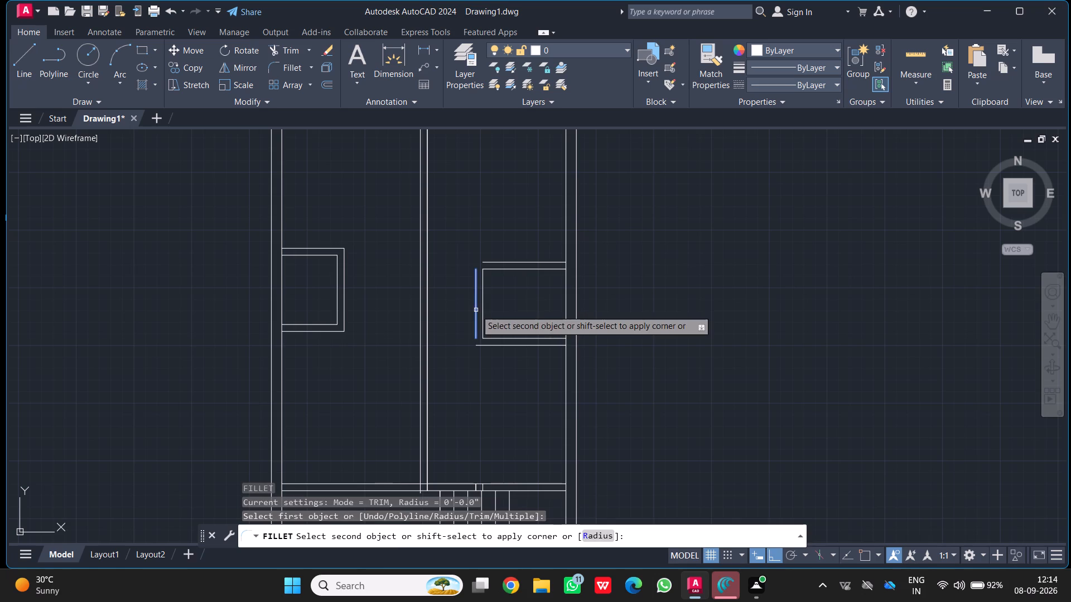
left_click(491, 260)
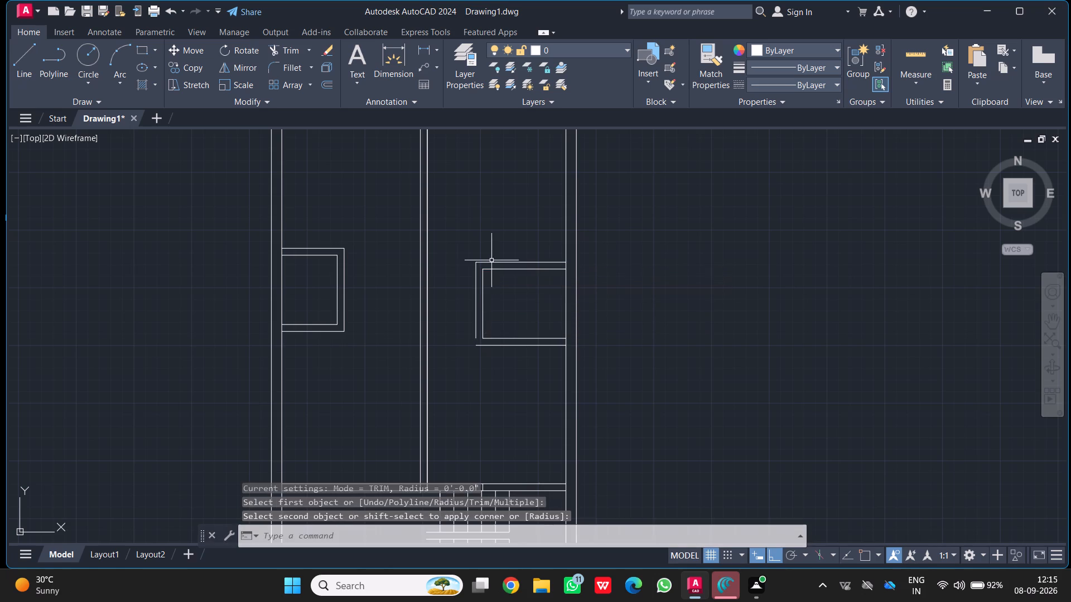
key("Return")
left_click(497, 346)
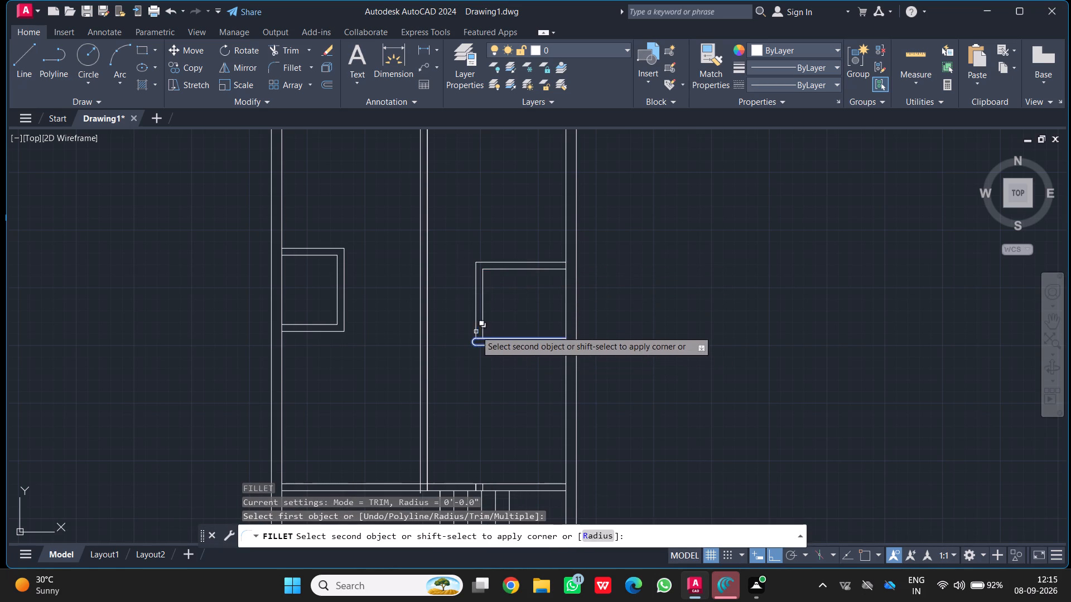
left_click(477, 328)
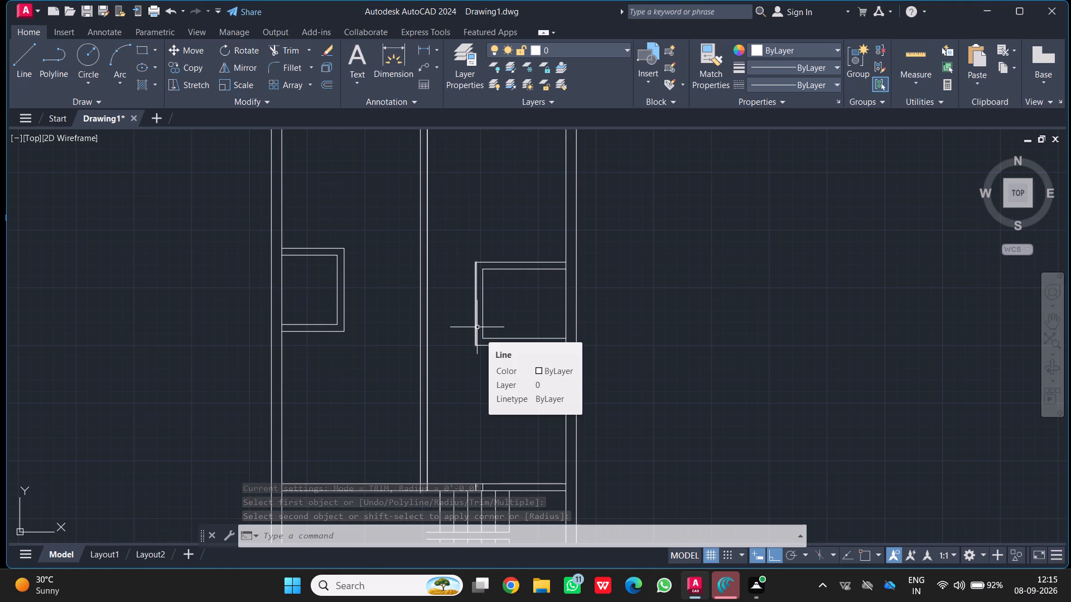
Add a vertical linear dimension east of the plan, spanning the outer wall's full length between its southeast and northeast corners.
scroll(490, 362, "down", 1)
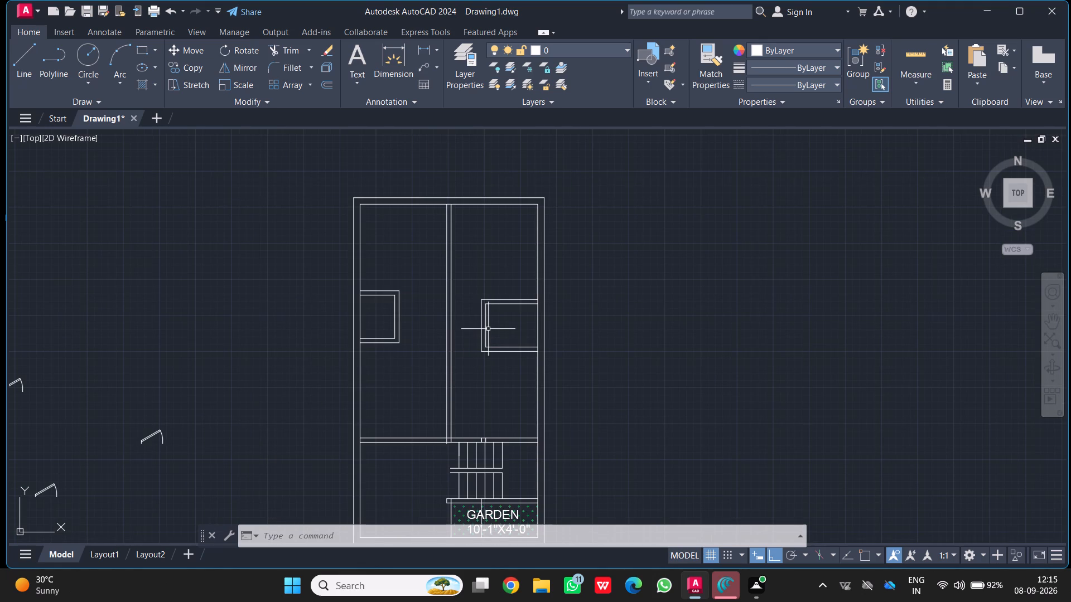
scroll(492, 327, "down", 1)
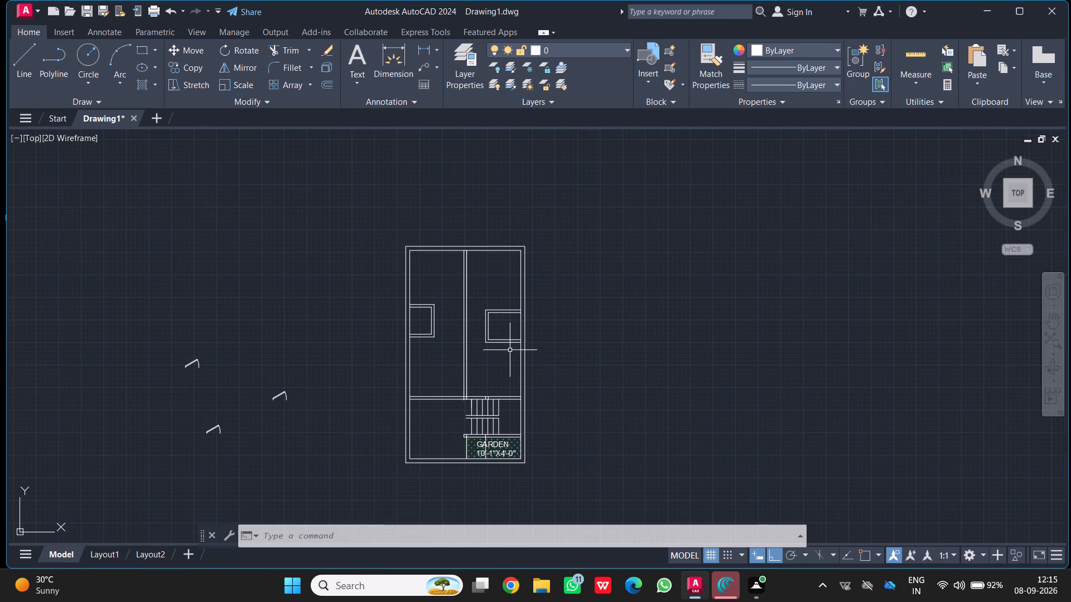
middle_click_drag(510, 350, 472, 323)
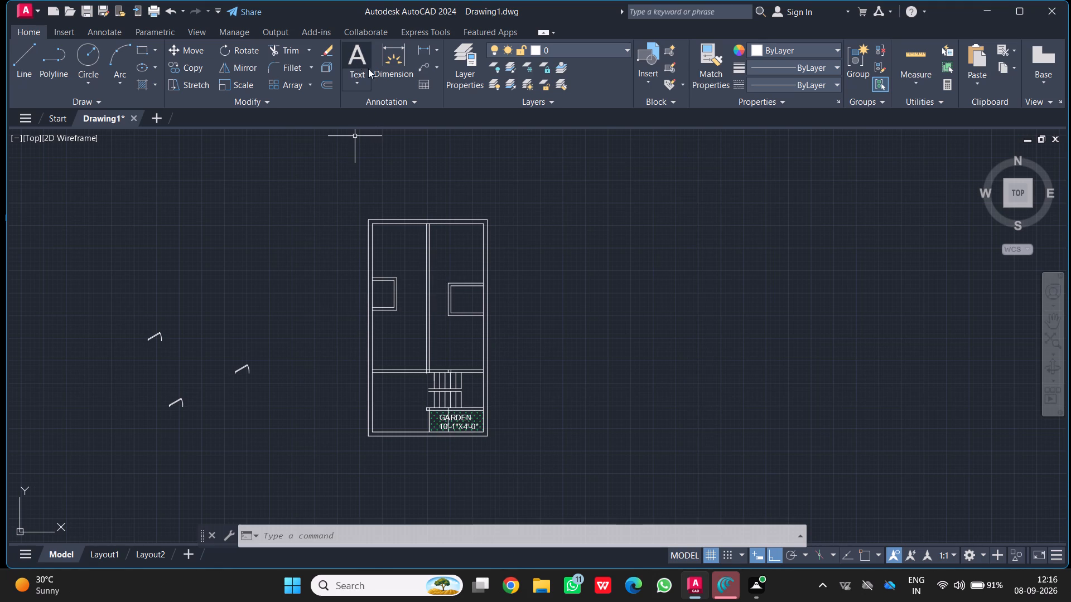
left_click(431, 51)
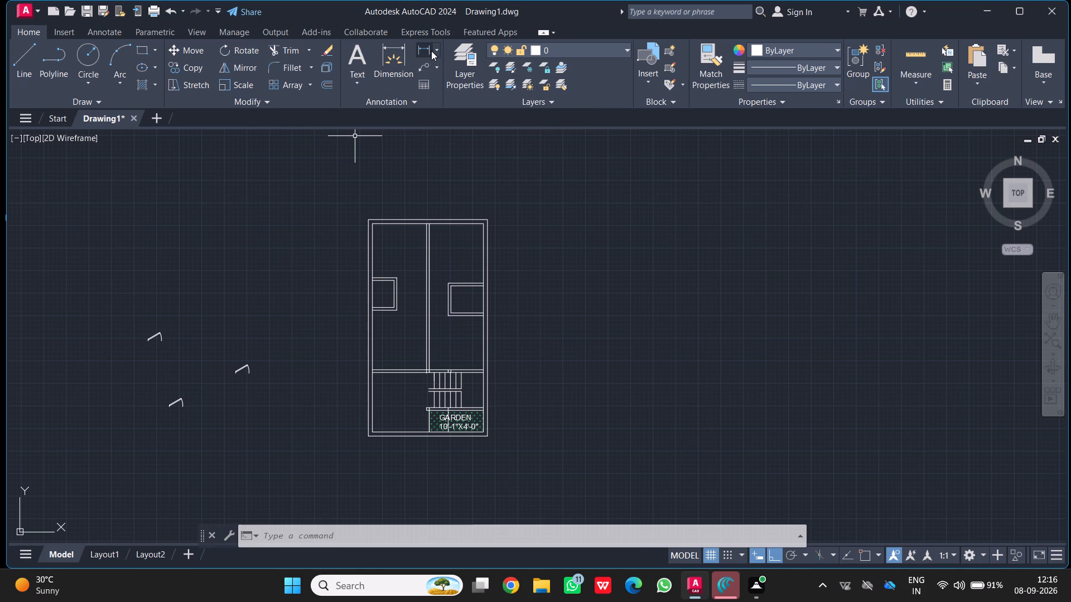
left_click(436, 50)
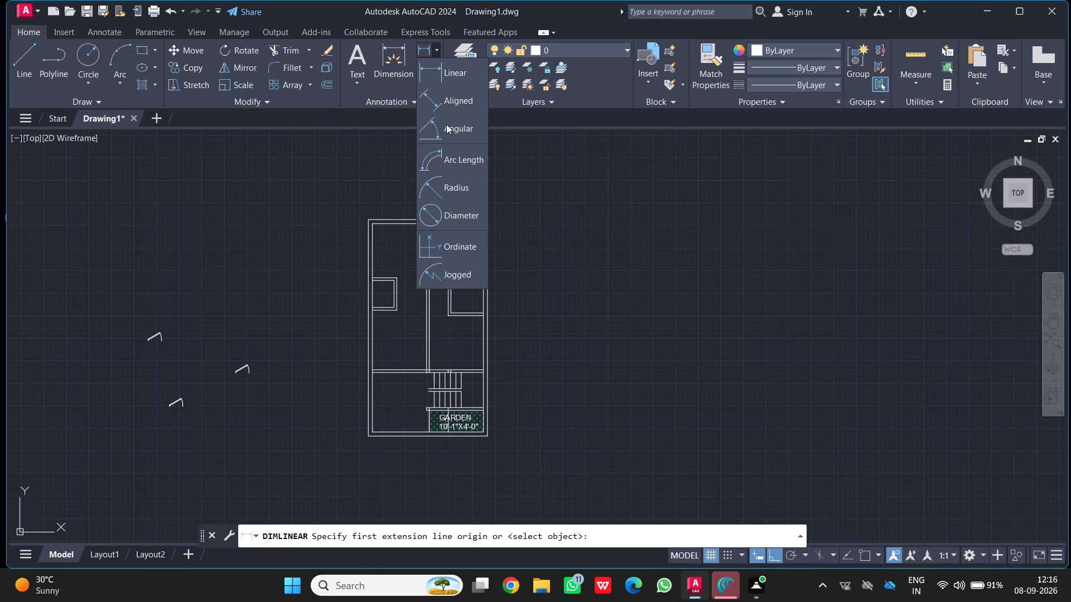
left_click(441, 76)
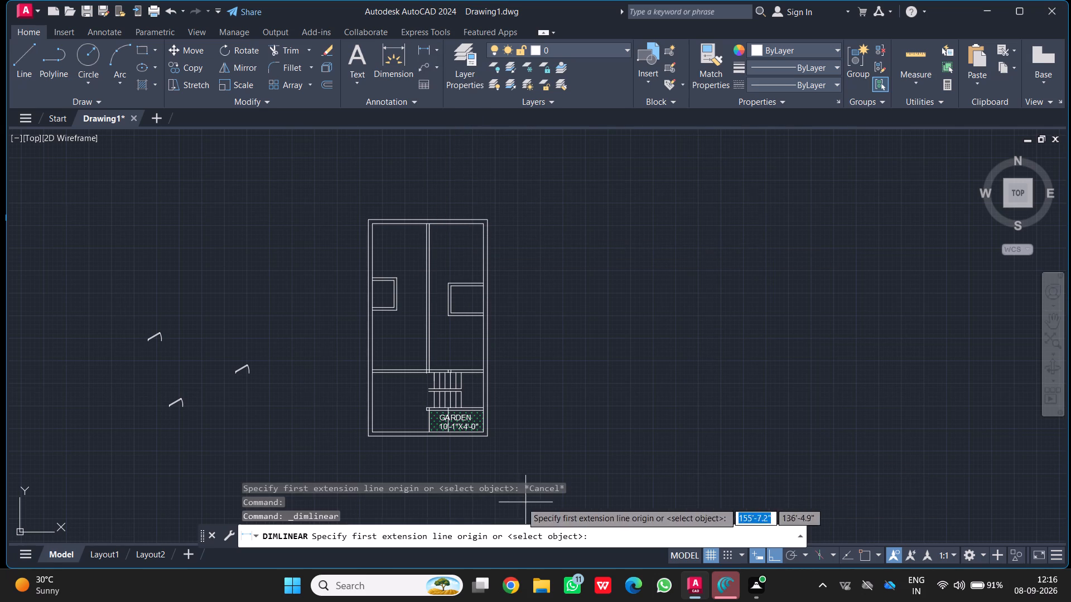
left_click(488, 436)
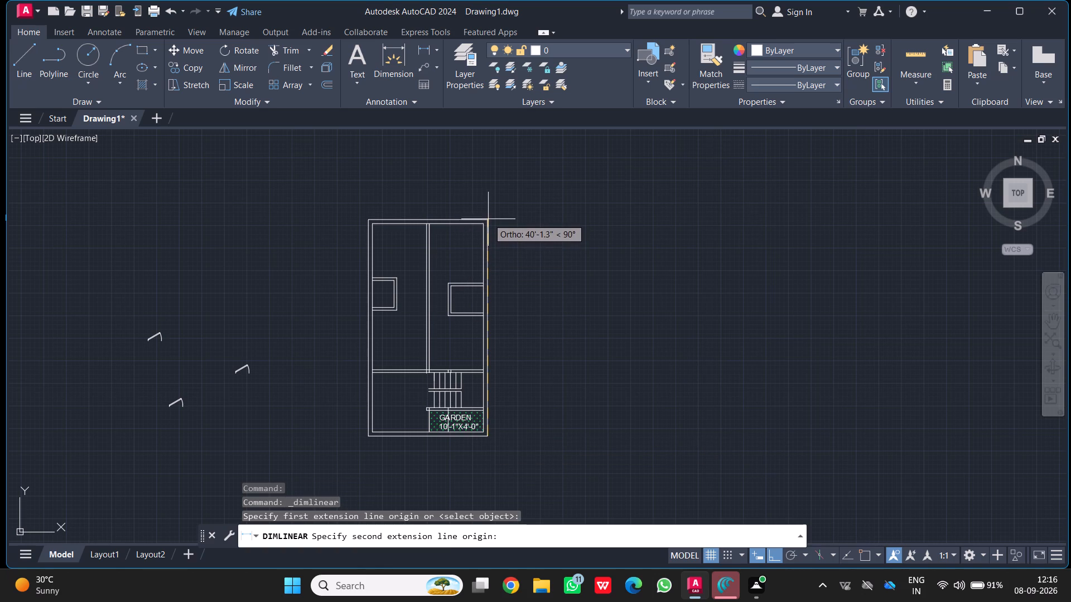
left_click_drag(488, 220, 548, 238)
left_click(548, 238)
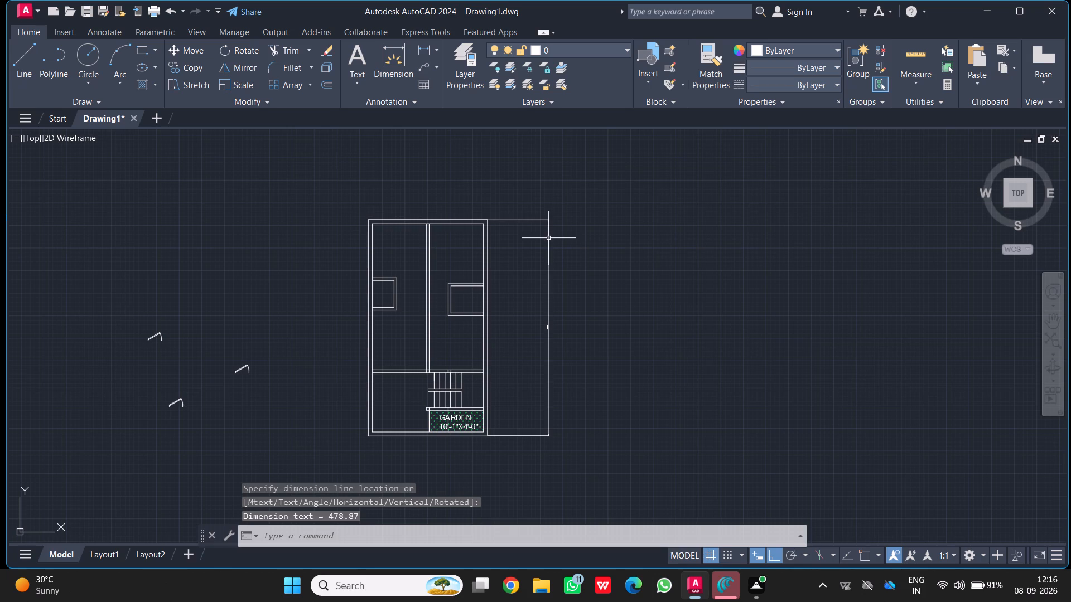
With object snap turned on, draw a horizontal line from the small east room's outer northwest corner west to the central partition wall.
scroll(549, 237, "up", 1, "ctrl")
scroll(549, 237, "down", 3, "ctrl")
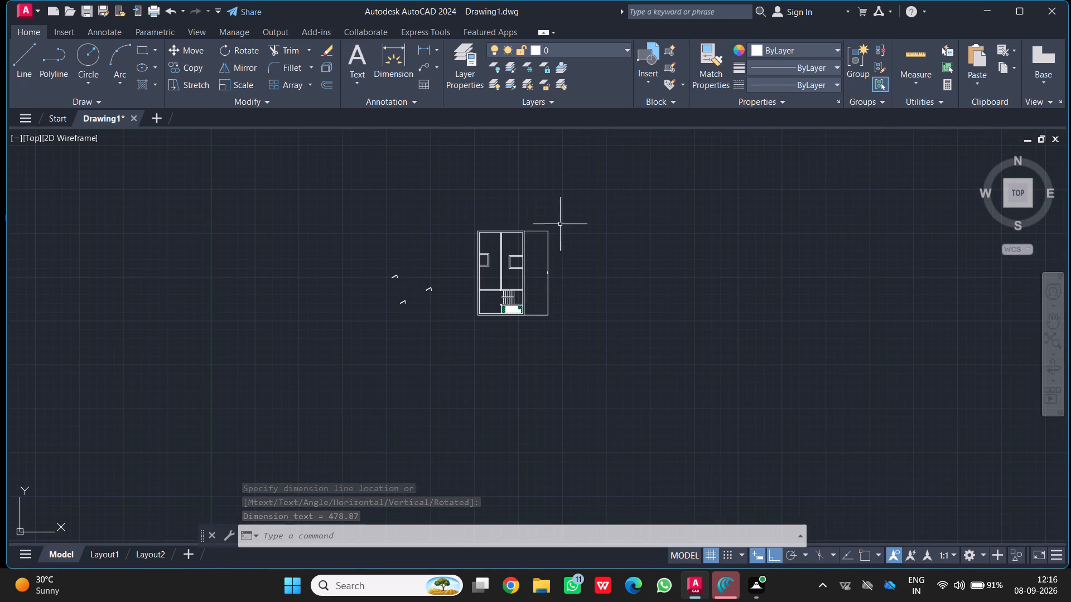
scroll(565, 230, "up", 3)
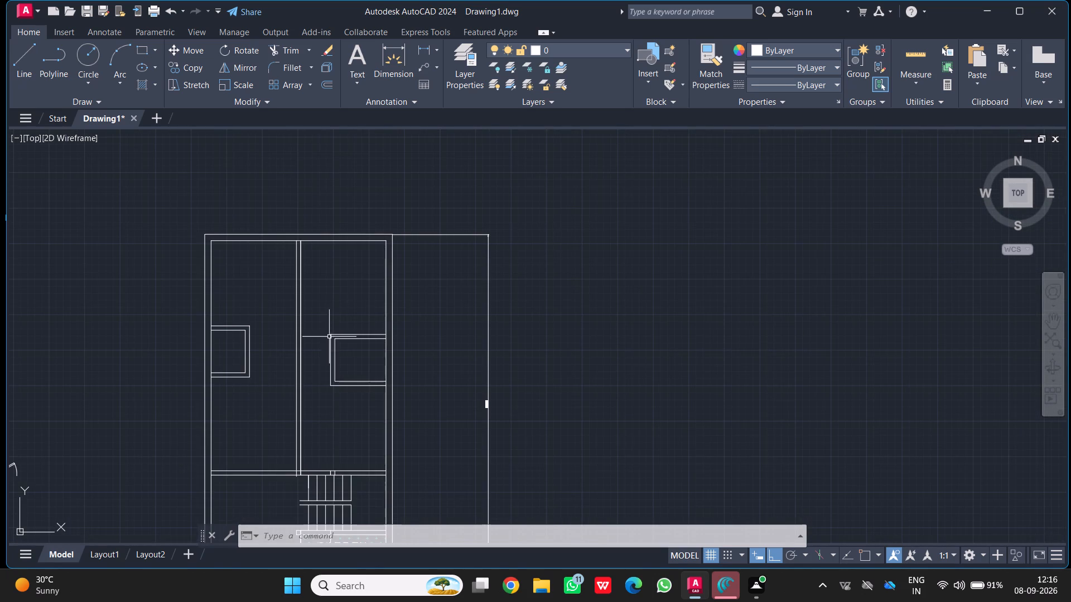
middle_click_drag(332, 338, 350, 337)
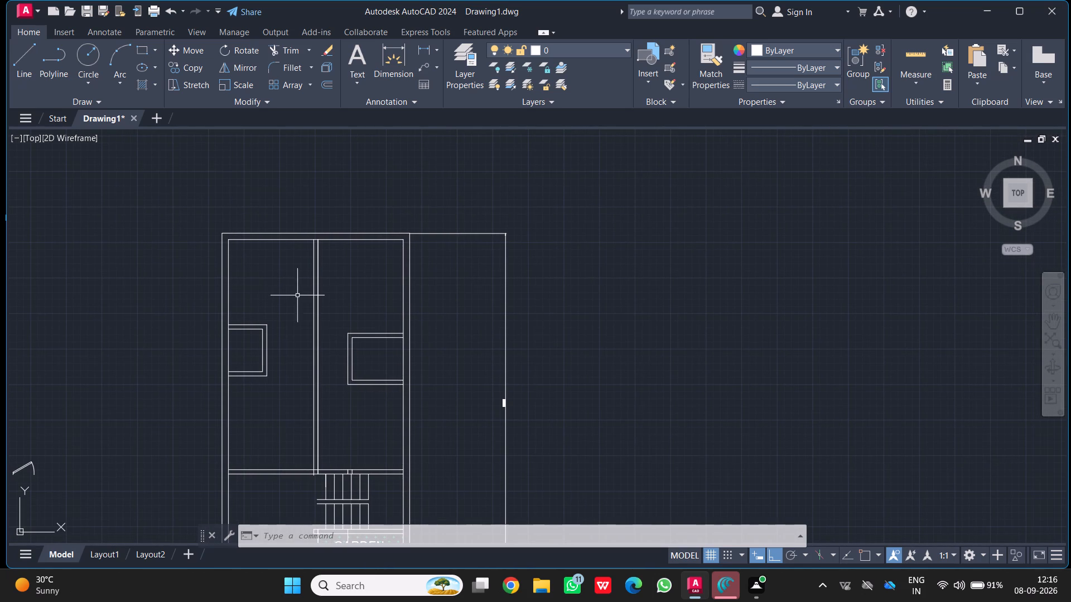
key("l")
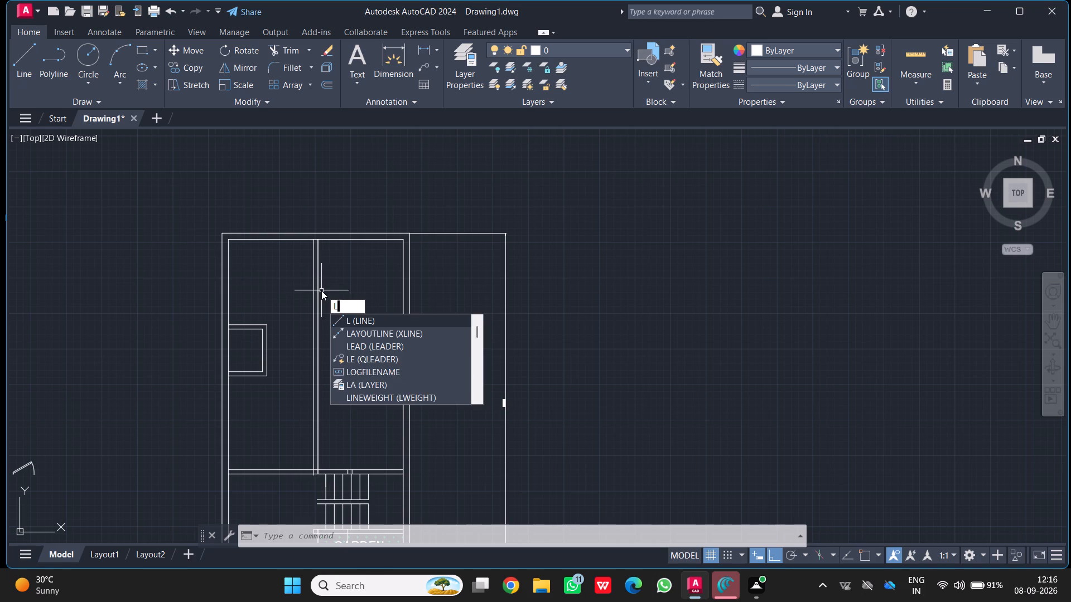
key("Return")
scroll(328, 305, "up", 3)
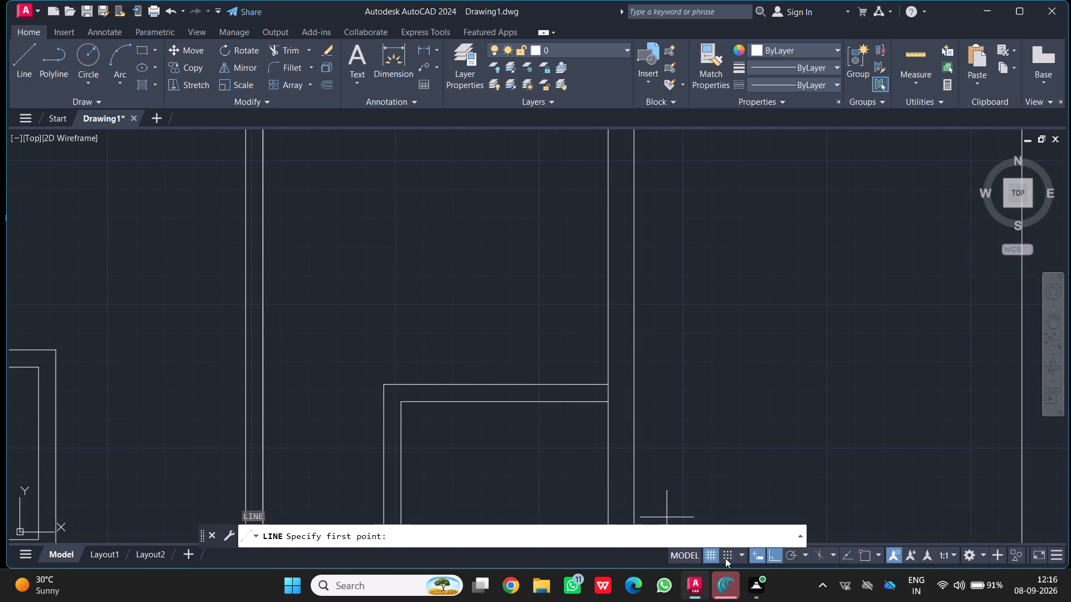
left_click(740, 557)
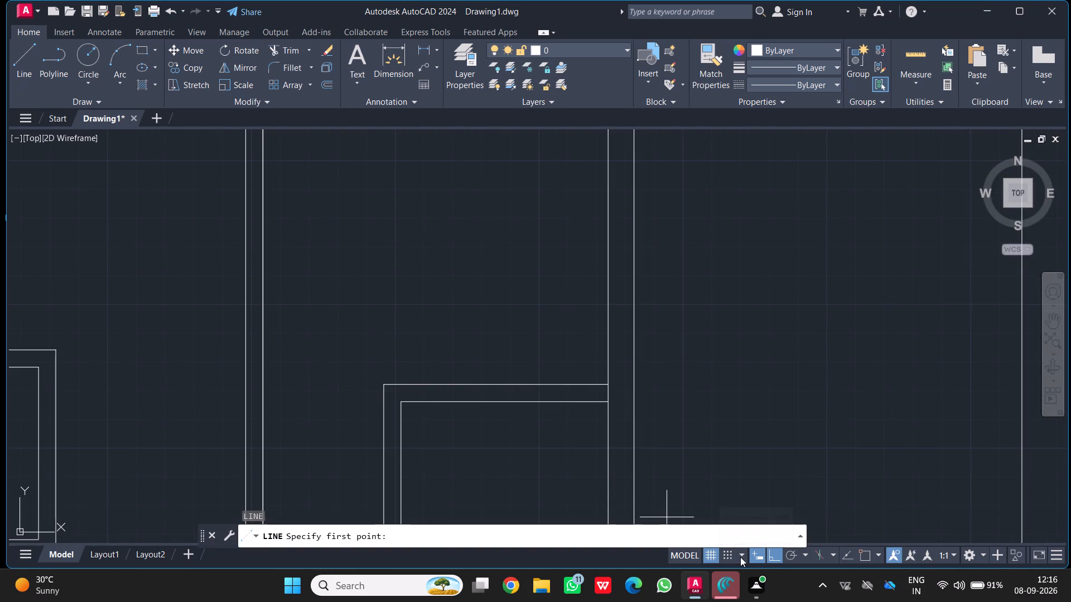
left_click(740, 557)
left_click(730, 554)
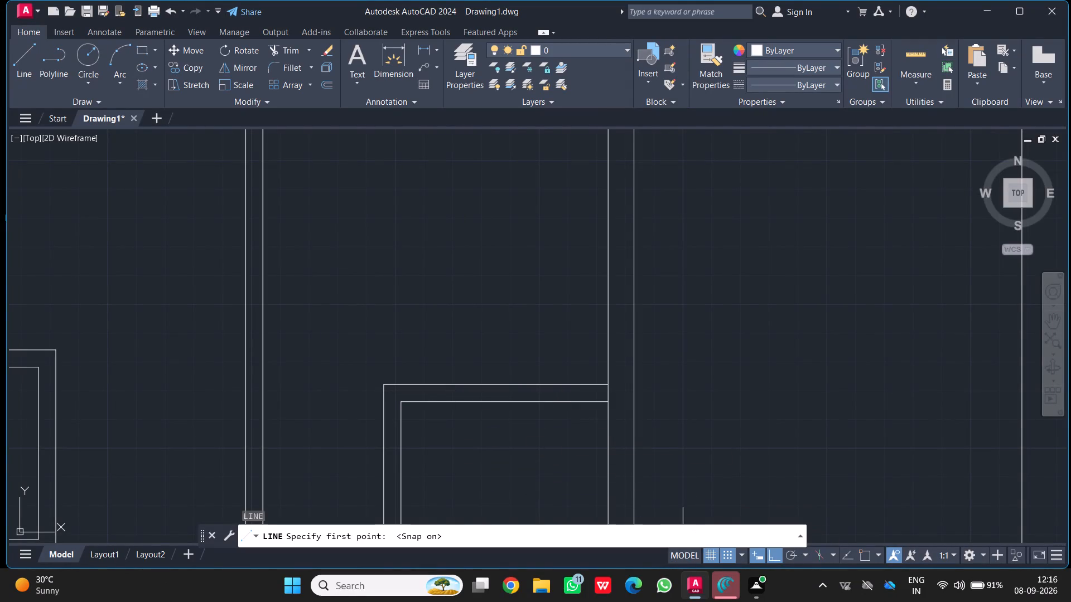
left_click(725, 555)
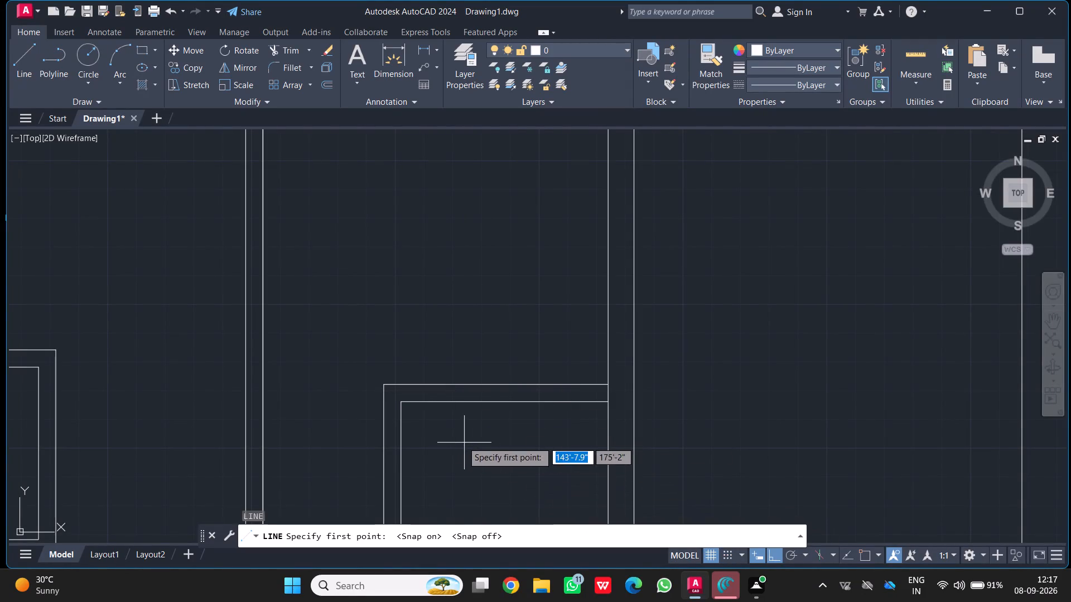
left_click(860, 556)
left_click(383, 383)
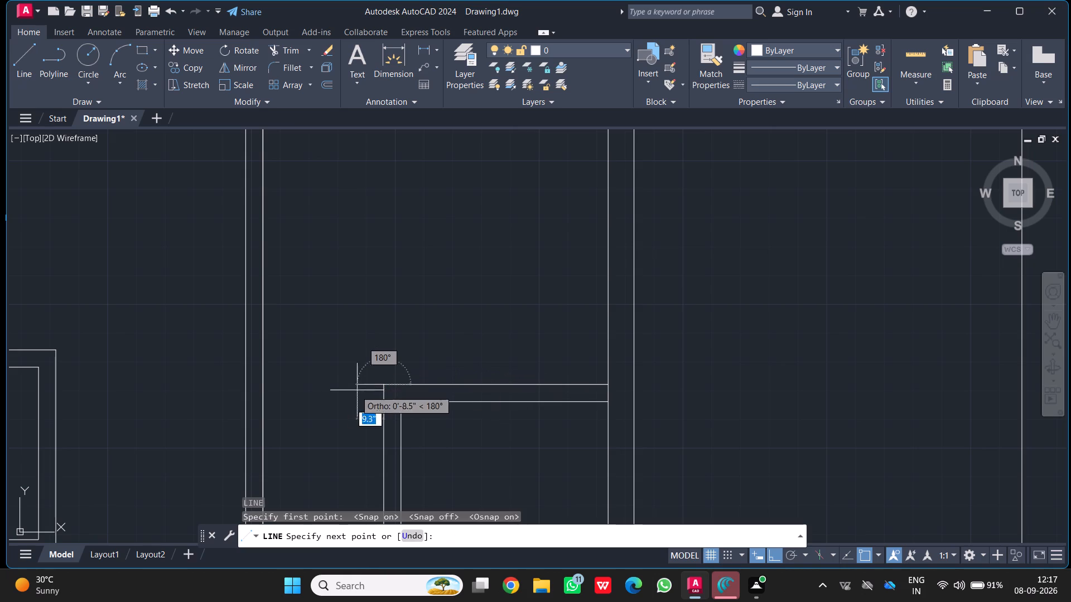
left_click(259, 385)
key("Return")
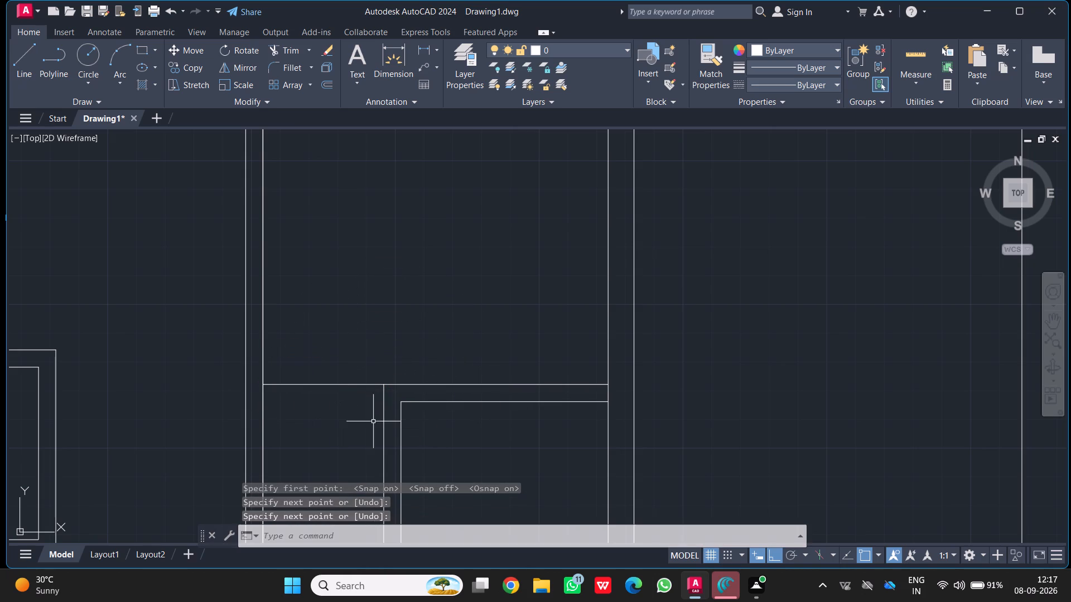
key("Return")
Draw a horizontal line from the small east room's inner northwest corner west to the central partition wall.
left_click(401, 407)
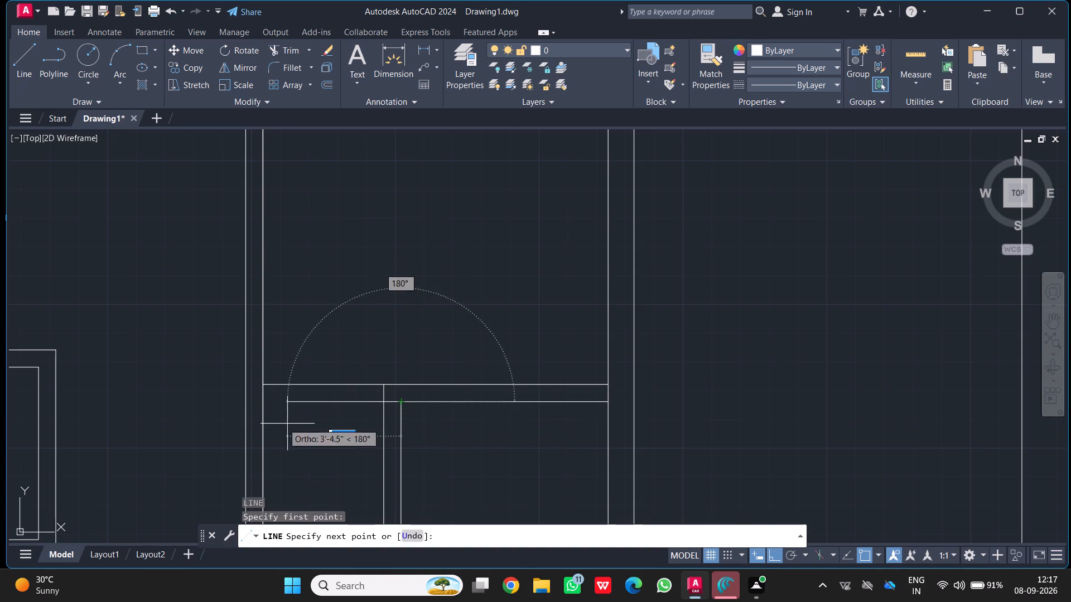
left_click(261, 401)
key("Return")
Draw two horizontal lines from the small east room's outer and inner southwest corners west to the central partition wall.
scroll(317, 417, "down", 1)
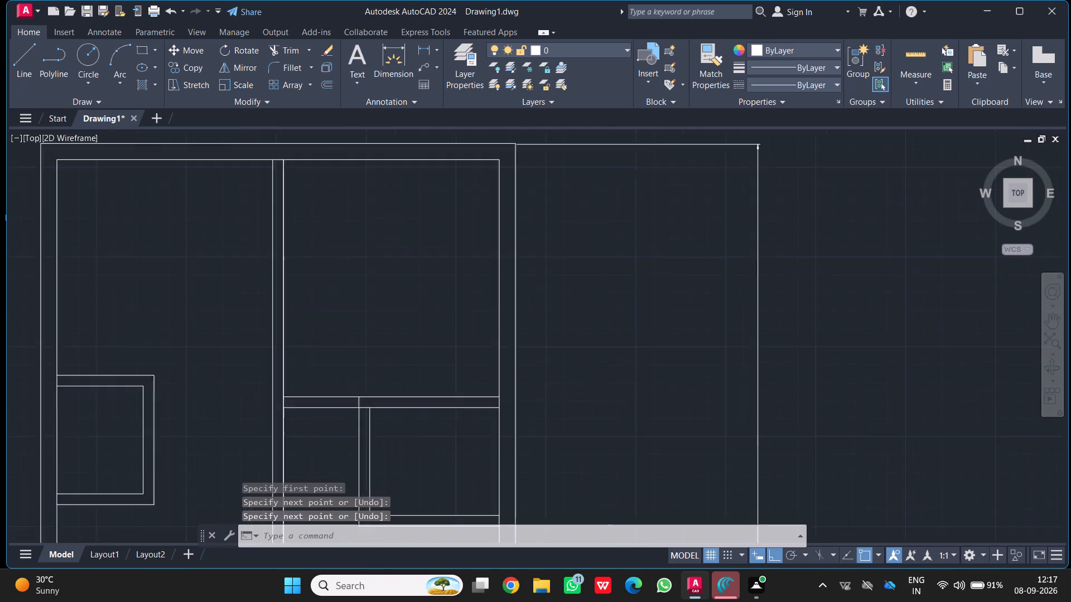
scroll(317, 417, "down", 2)
middle_click_drag(324, 423, 331, 320)
middle_click_drag(335, 338, 334, 334)
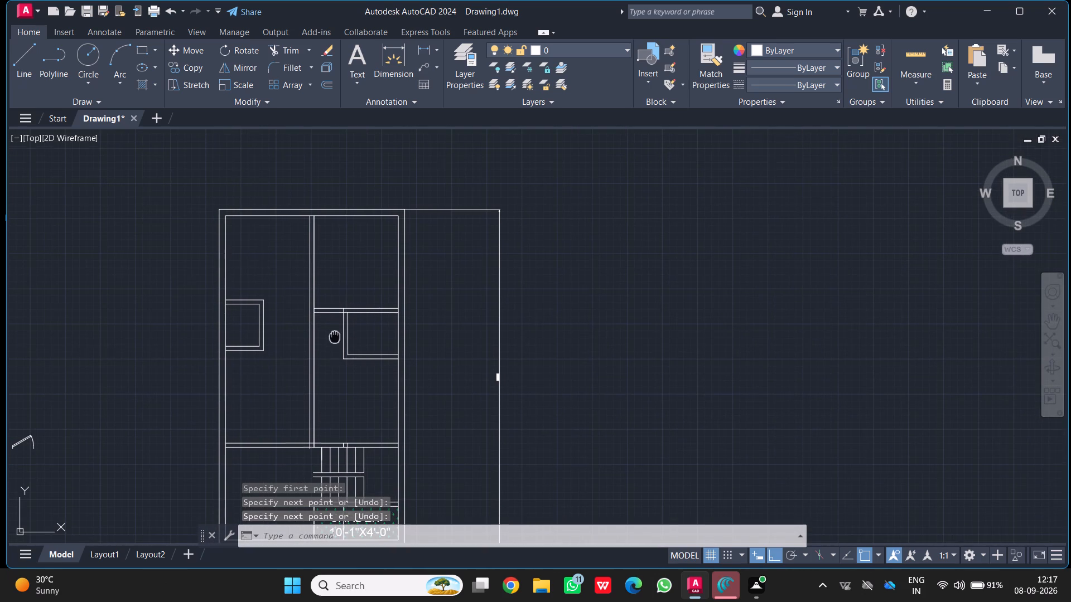
middle_click_drag(334, 334, 332, 281)
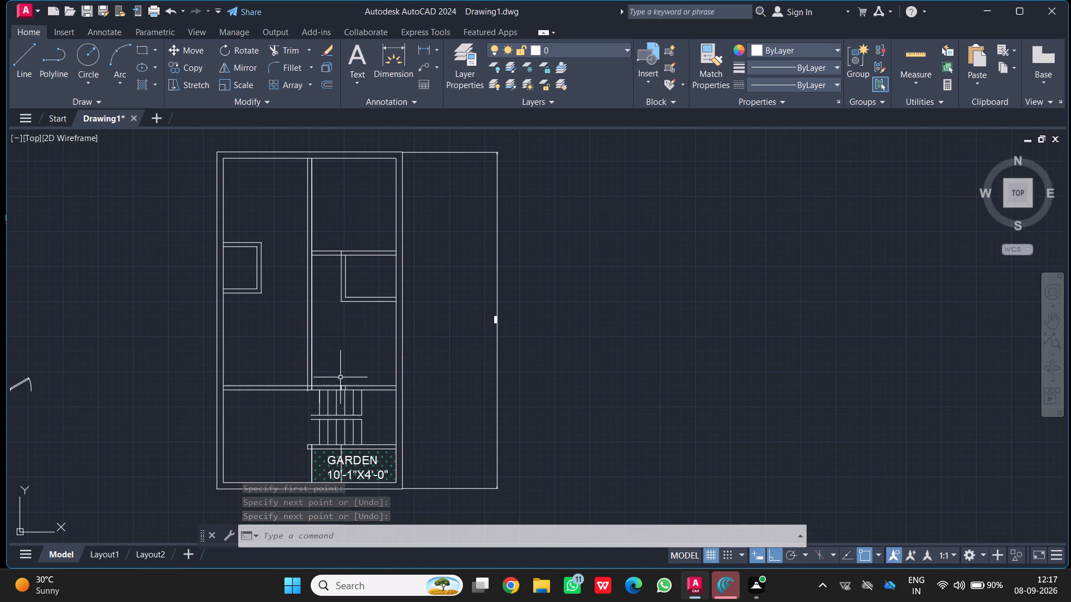
scroll(340, 380, "up", 2)
key("Return")
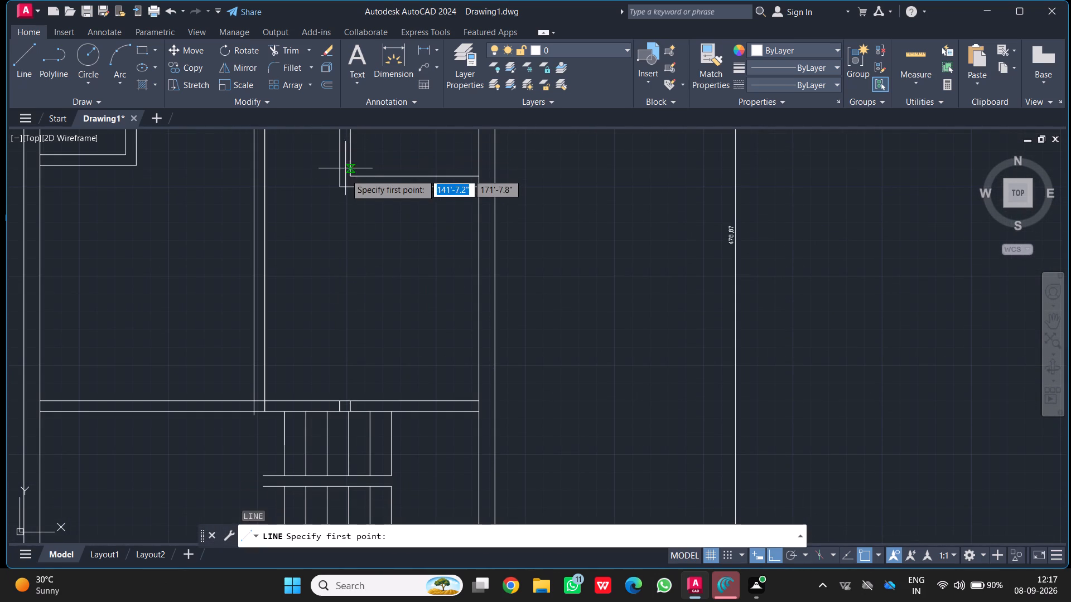
left_click(337, 185)
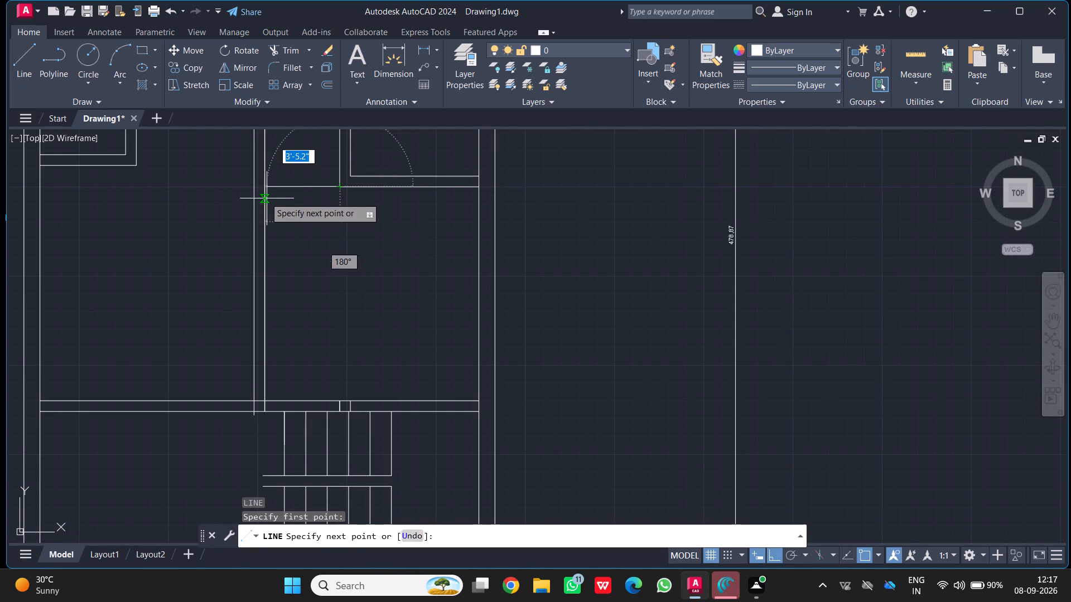
left_click(264, 189)
key("Return")
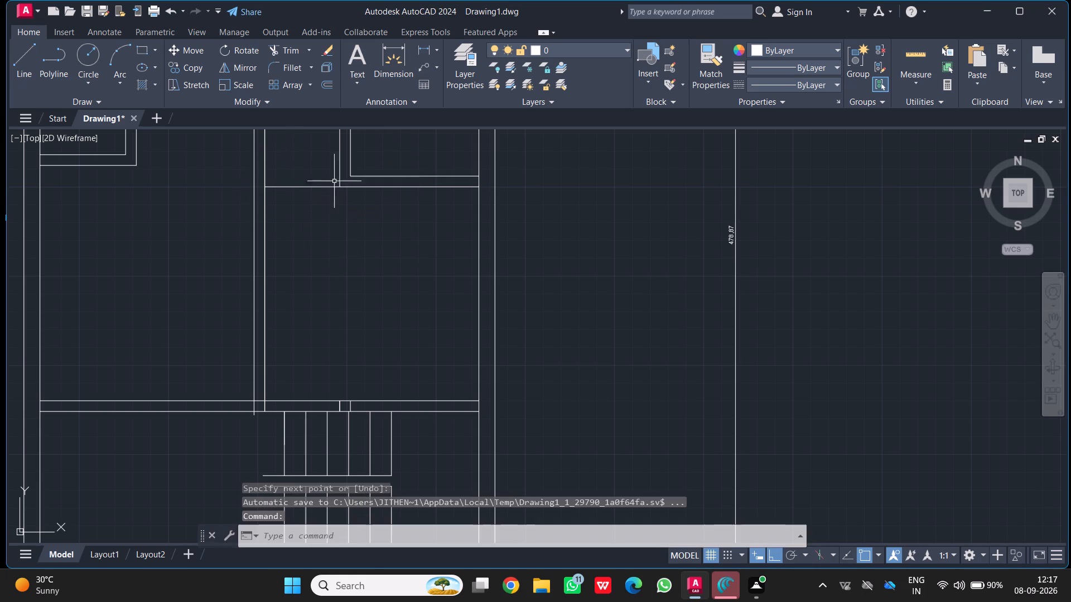
key("Return")
left_click(350, 176)
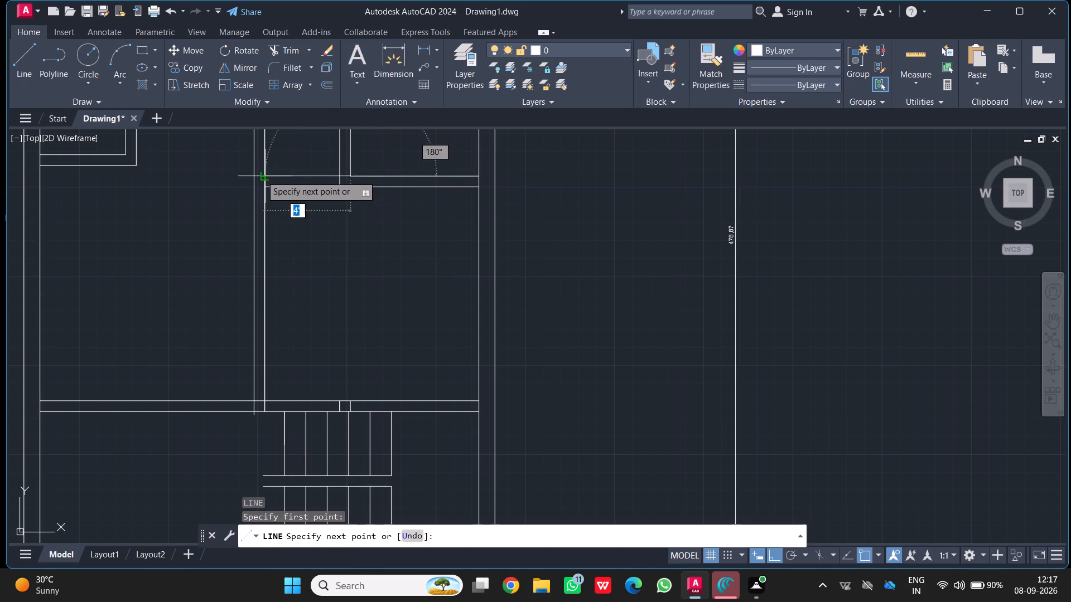
left_click(260, 174)
key("Return")
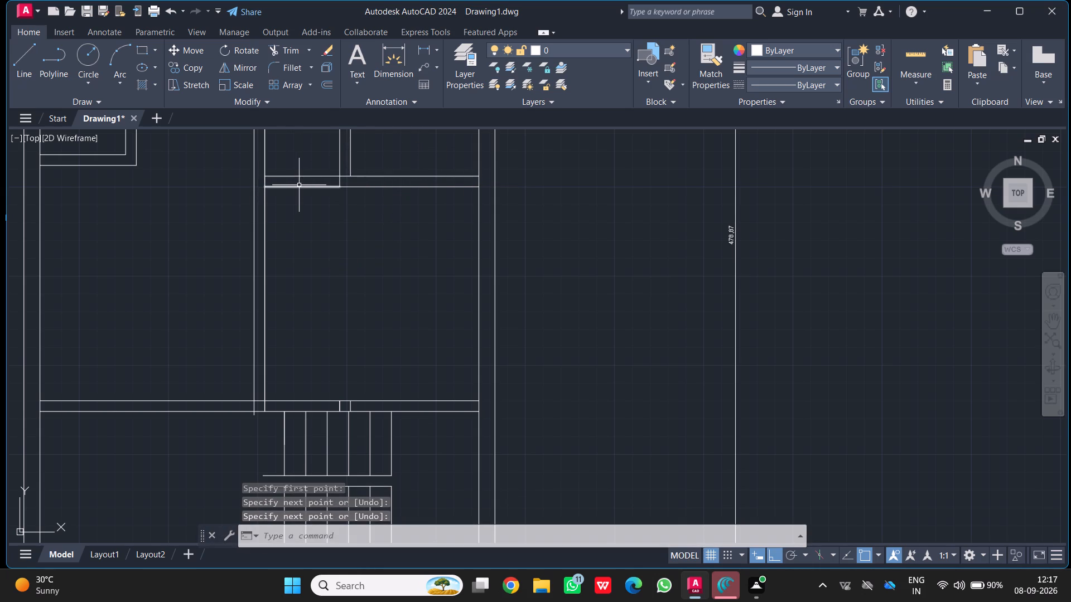
Trim the overlapping wall lines where the small east room's west wall meets its north and south walls.
scroll(334, 222, "down", 2)
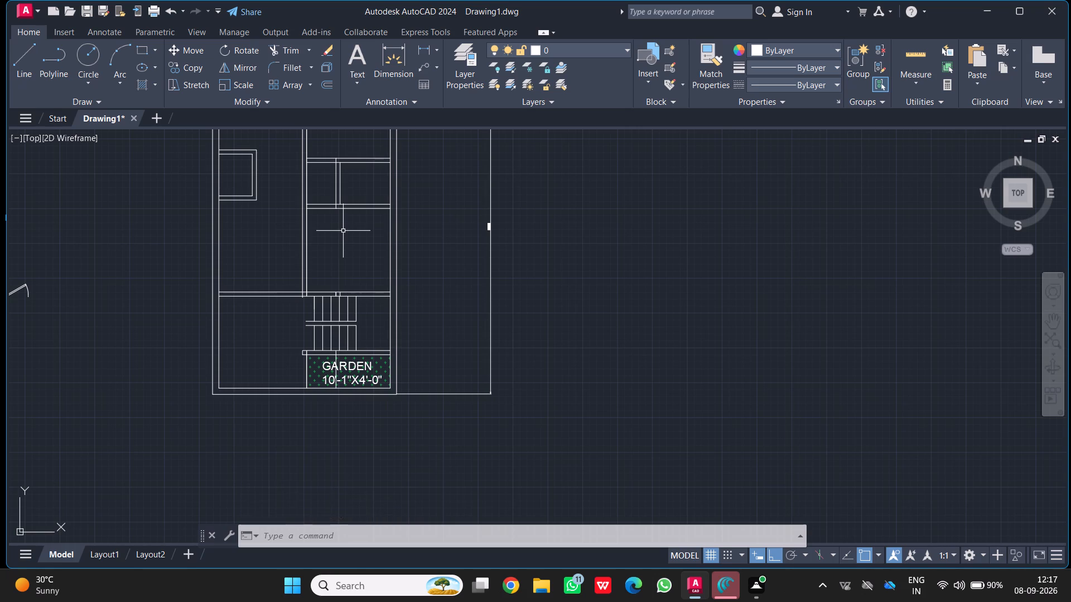
middle_click_drag(343, 231, 346, 257)
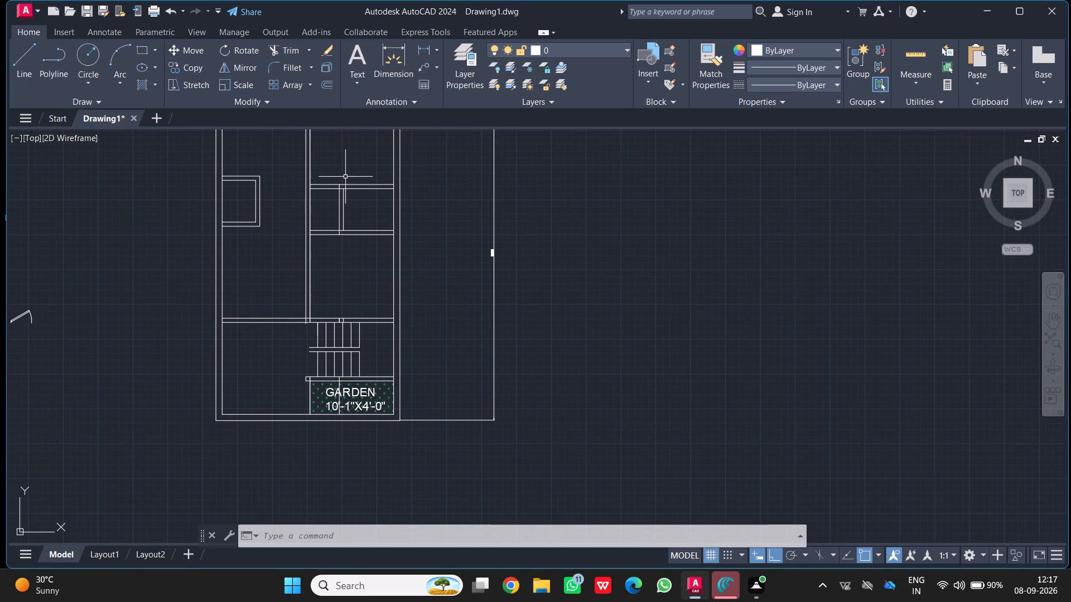
type("TR")
key("Return")
scroll(339, 186, "up", 6)
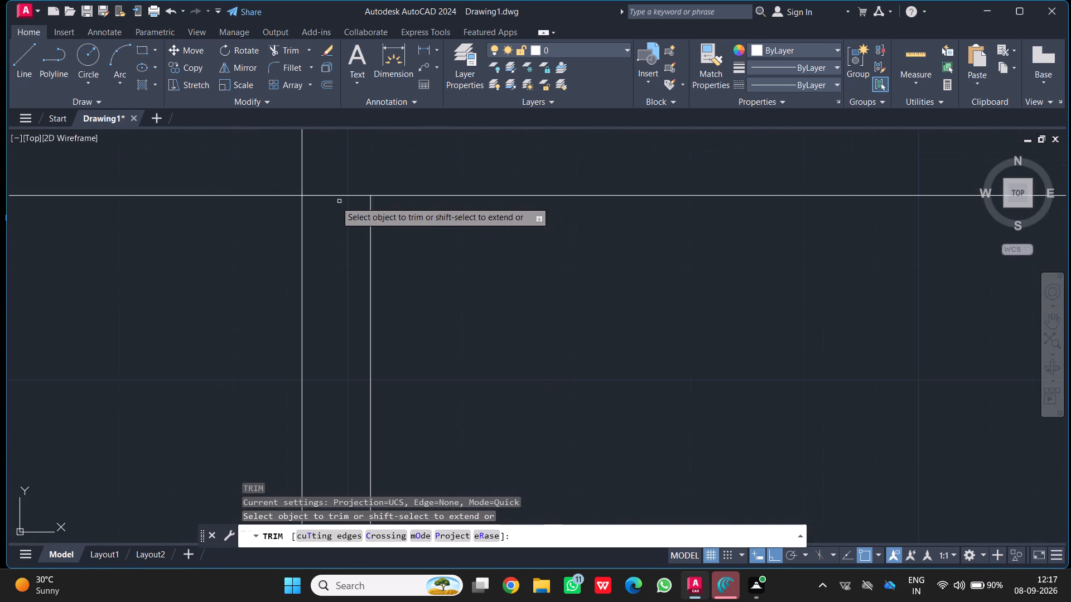
left_click_drag(291, 156, 333, 226)
scroll(335, 240, "down", 4)
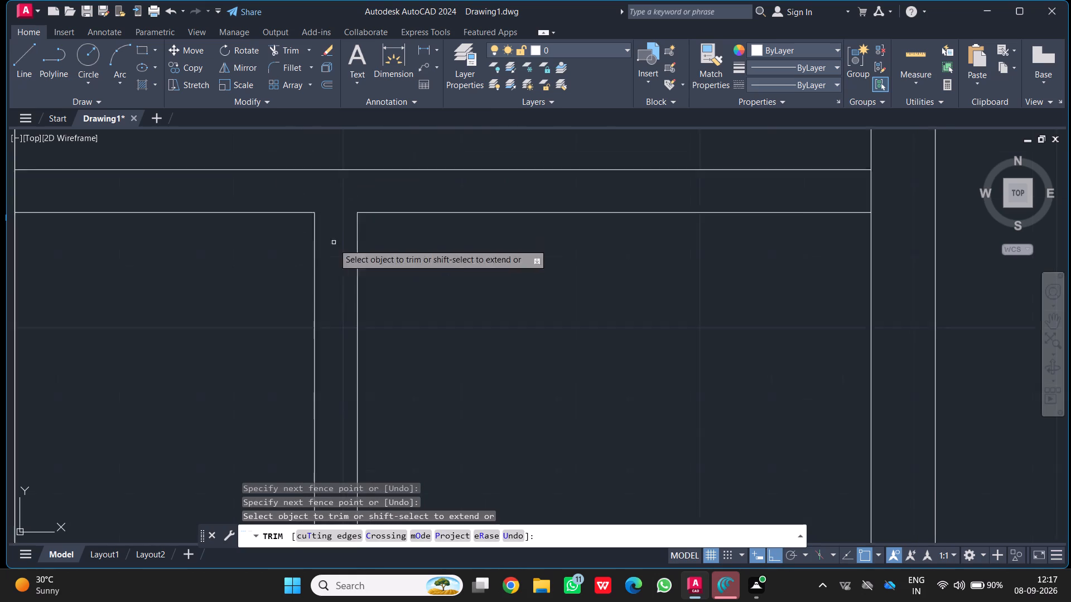
scroll(320, 346, "up", 3)
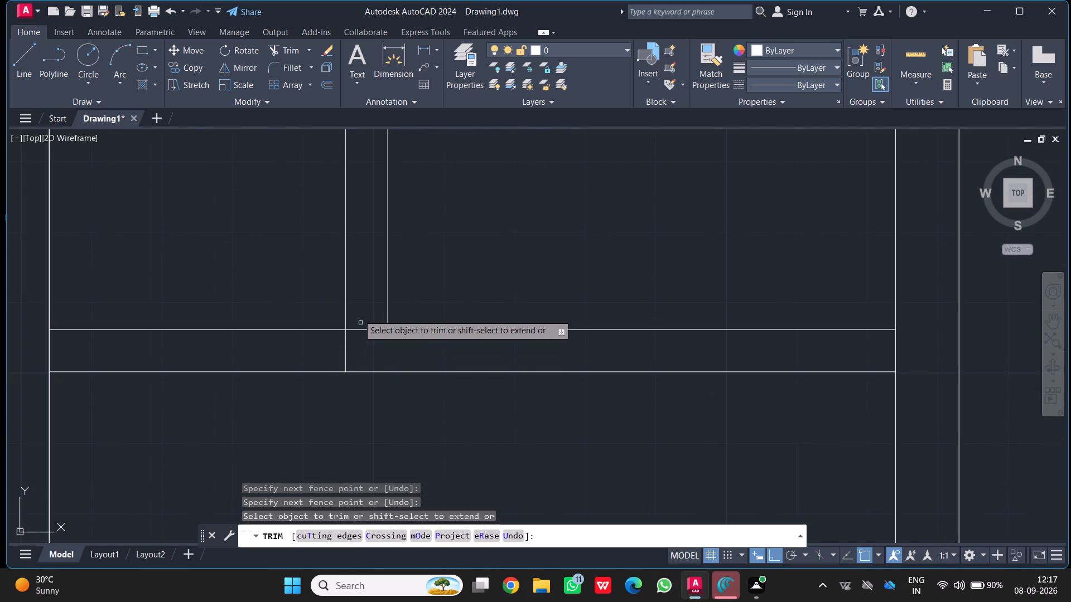
left_click_drag(358, 312, 310, 355)
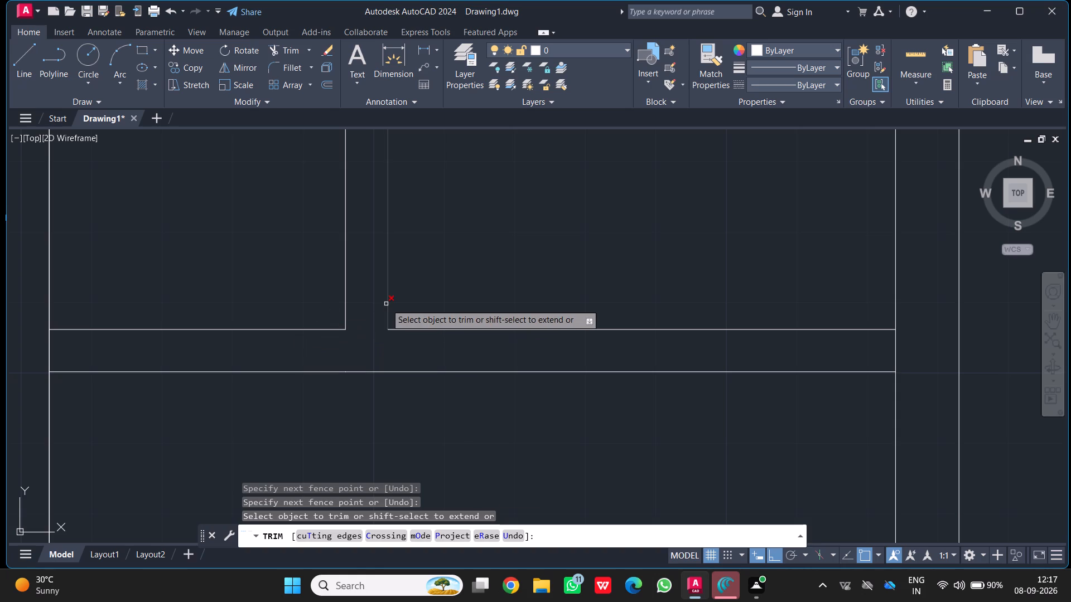
key("Escape")
Draw two 6" lines across the central partition, continuing the inner north and south lines of the space west of the small east room.
scroll(386, 304, "down", 3)
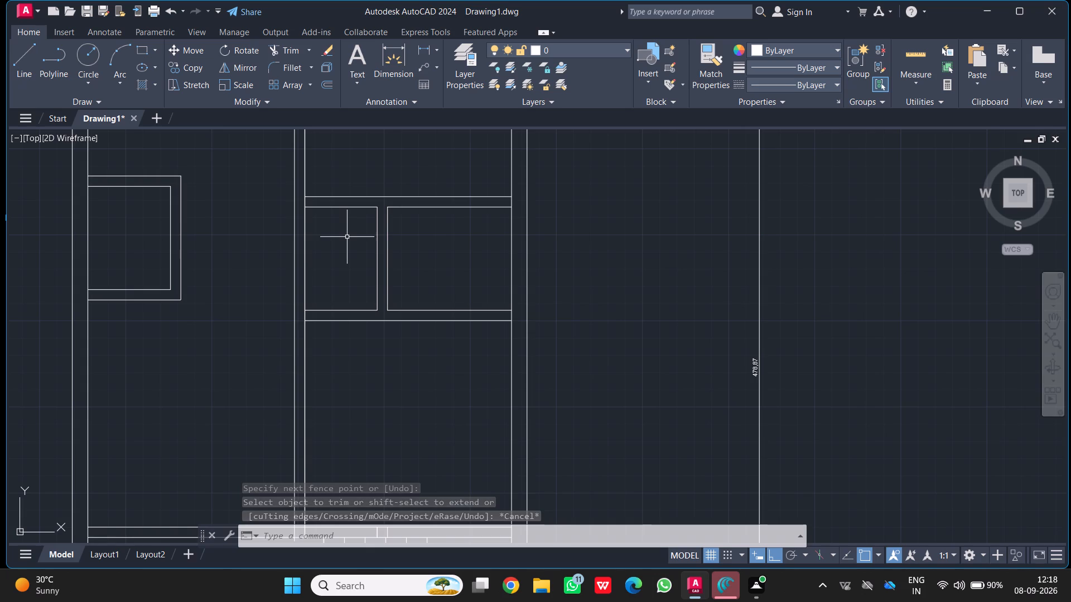
key("l")
key("Return")
scroll(305, 195, "up", 2)
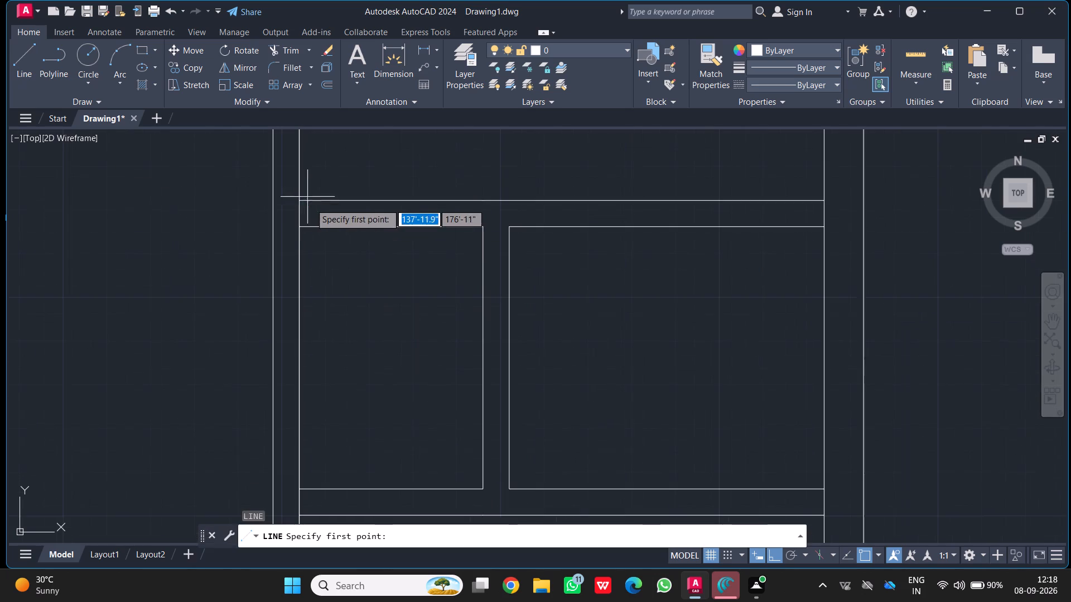
left_click(302, 225)
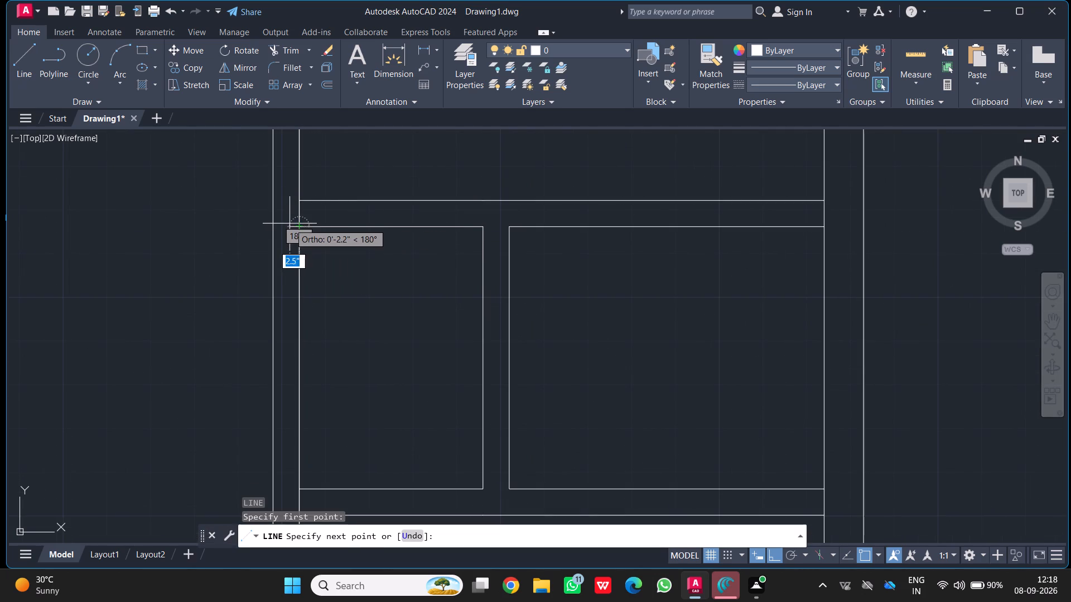
left_click(271, 225)
key("Return")
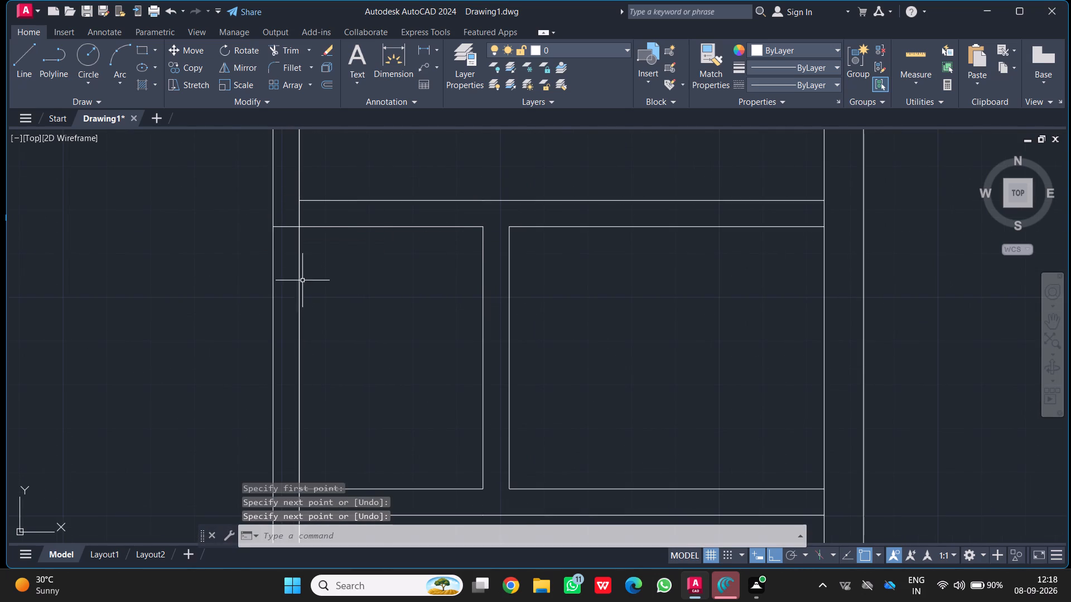
scroll(310, 283, "down", 2)
middle_click_drag(310, 284, 313, 263)
scroll(311, 312, "up", 2)
key("Return")
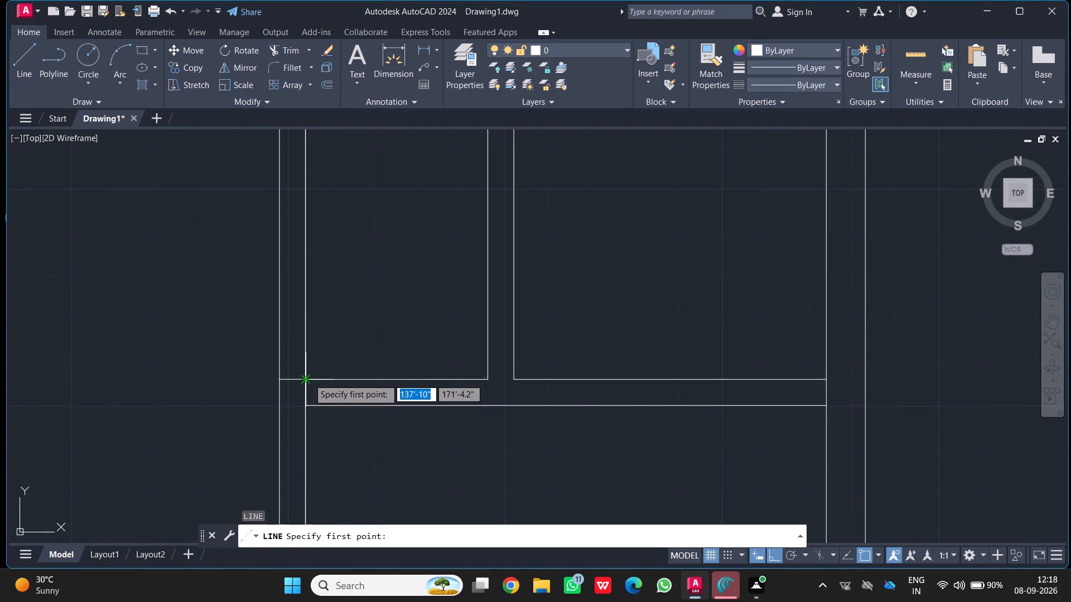
left_click(308, 378)
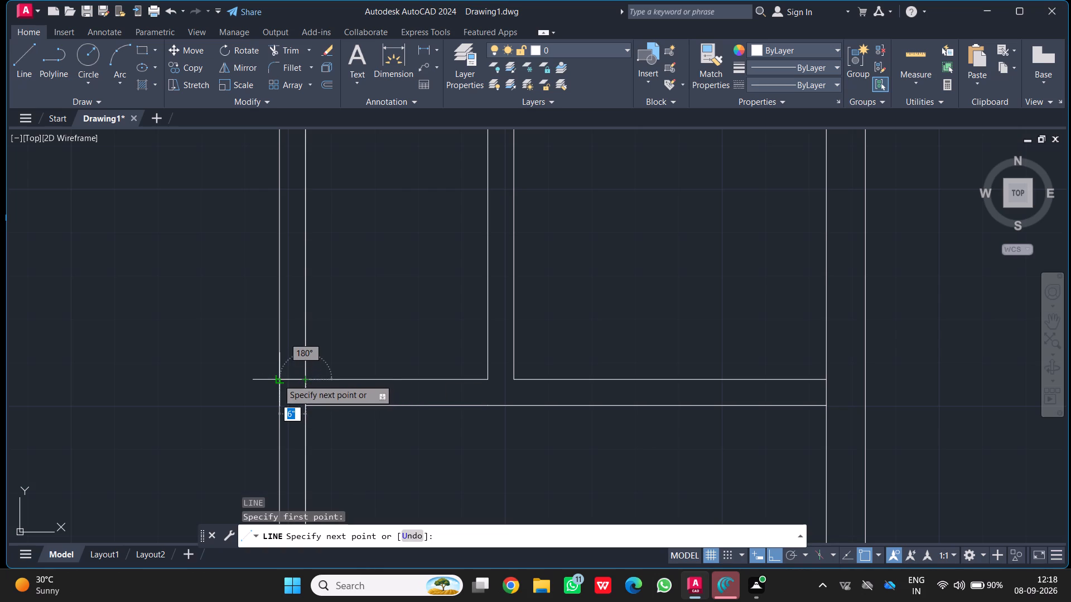
left_click(277, 379)
key("Return")
Trim both central partition lines between the two short cross lines to open the space beside the small east room.
scroll(293, 360, "down", 2)
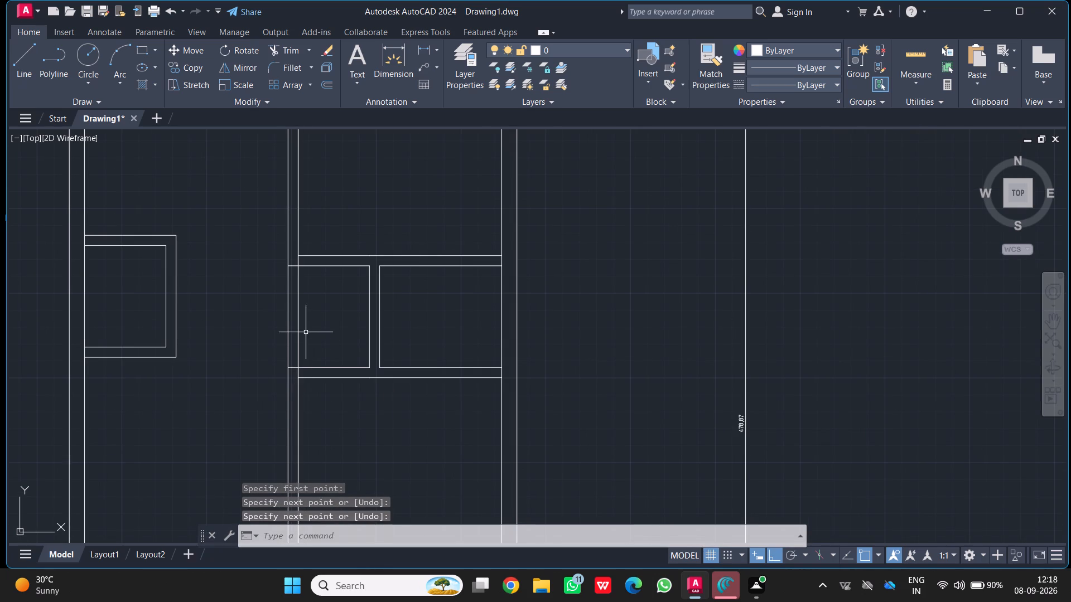
type("TR")
key("Return")
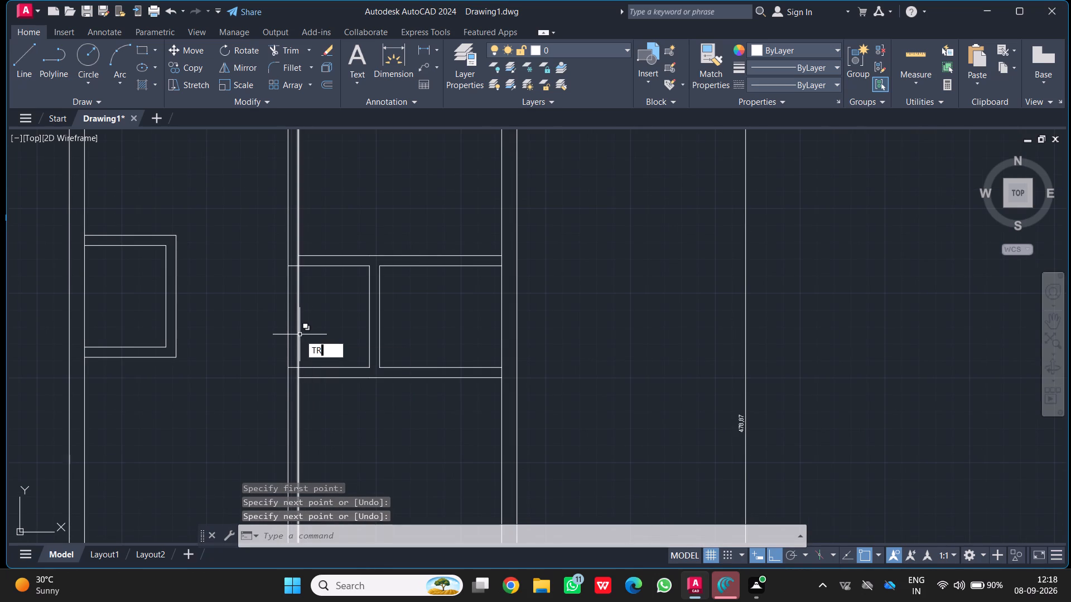
left_click_drag(264, 325, 282, 332)
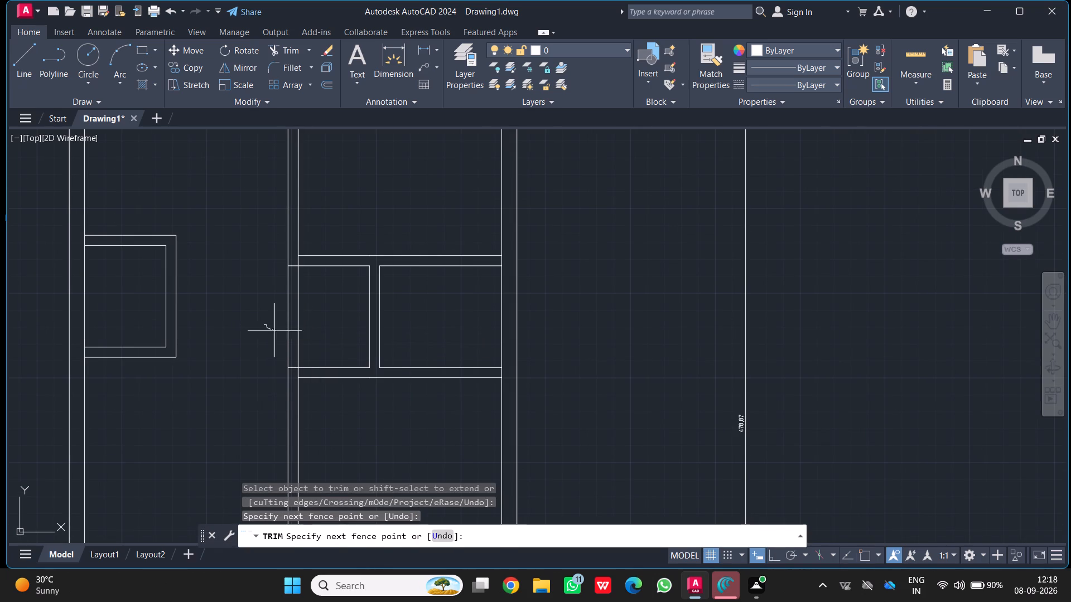
left_click_drag(282, 332, 322, 326)
Trim the leftover central partition stubs inside the wall corners south and north of the new opening.
scroll(308, 344, "down", 1)
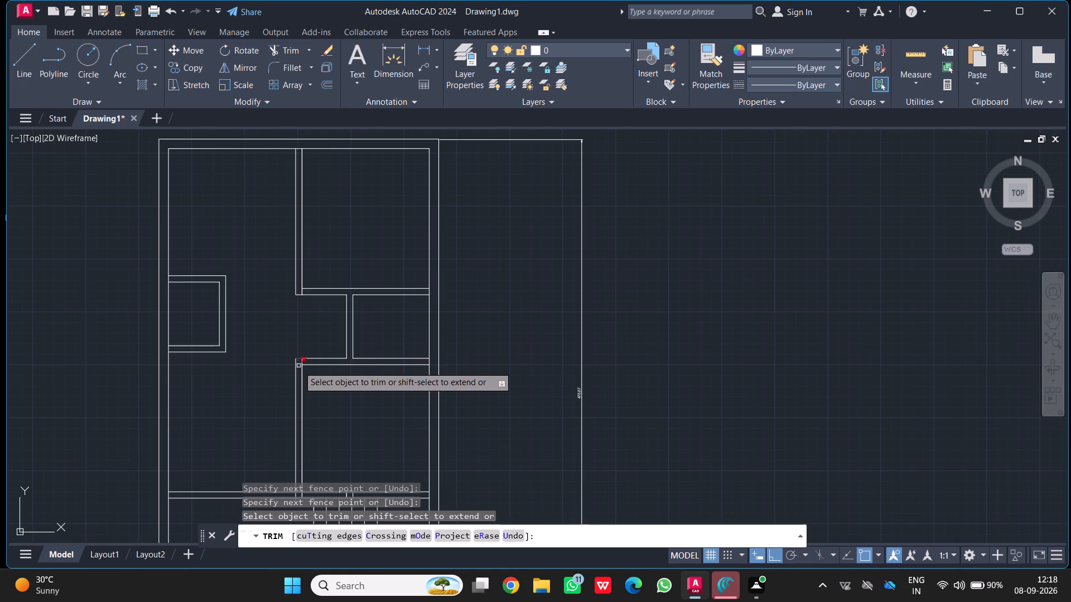
scroll(298, 366, "up", 3)
left_click(307, 352)
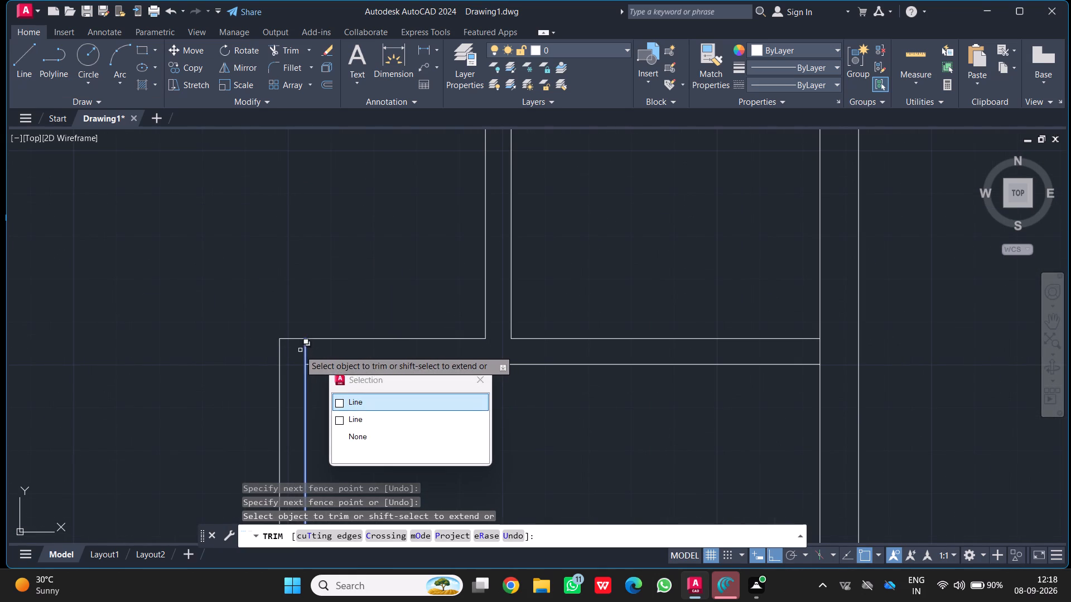
left_click(363, 397)
left_click_drag(300, 357, 328, 352)
scroll(320, 300, "down", 3)
scroll(317, 239, "up", 4)
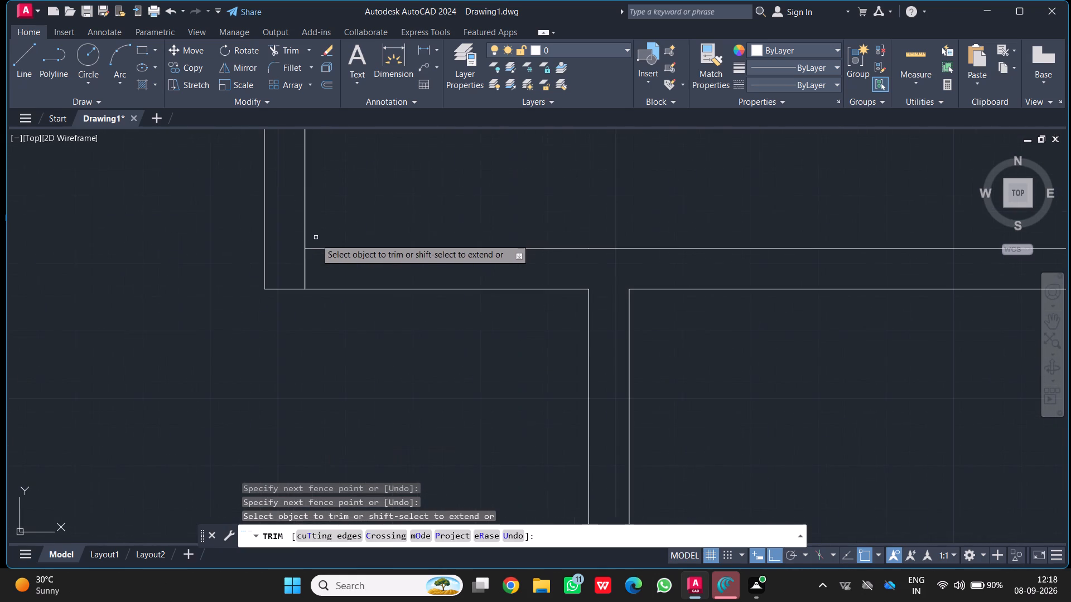
left_click_drag(293, 259, 343, 260)
scroll(327, 272, "down", 4)
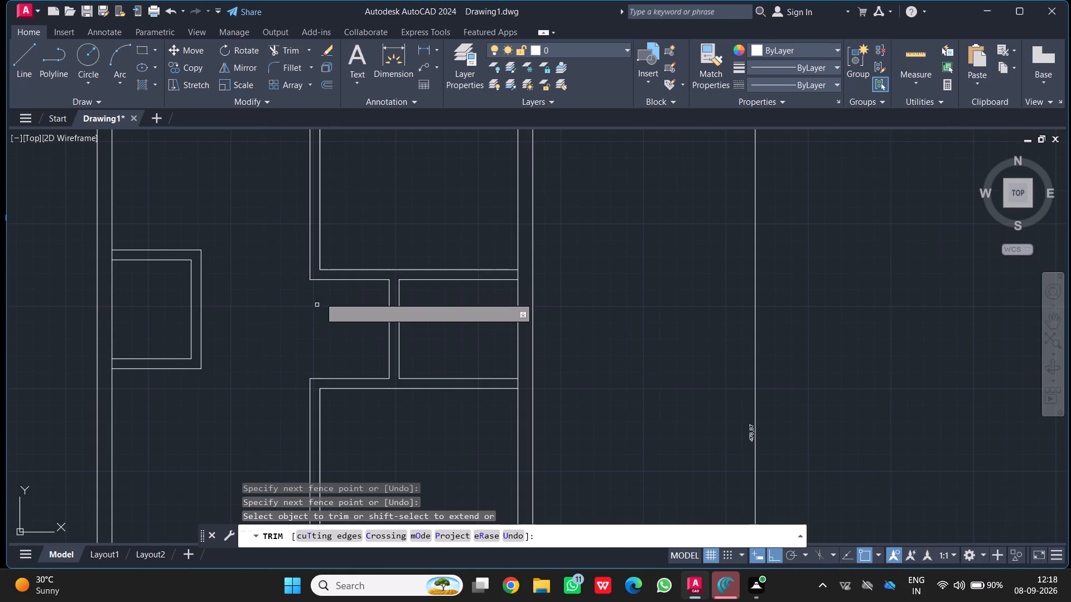
key("Escape")
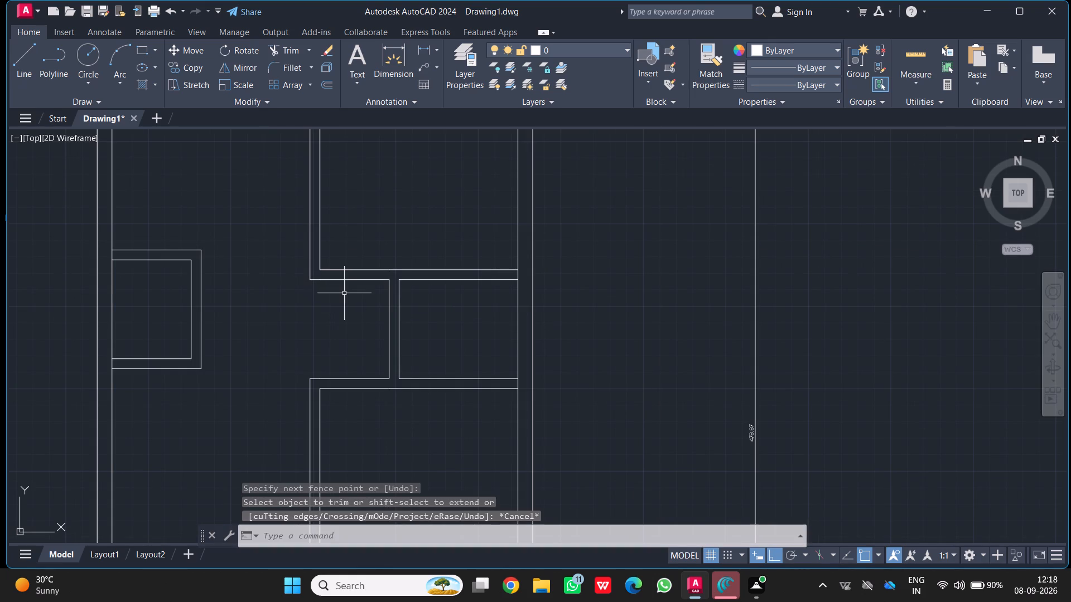
Trim the overlapping lines and leftover stub where the central partition meets the horizontal wall north of the stair strips.
middle_click_drag(358, 310, 324, 284)
scroll(358, 310, "down", 1)
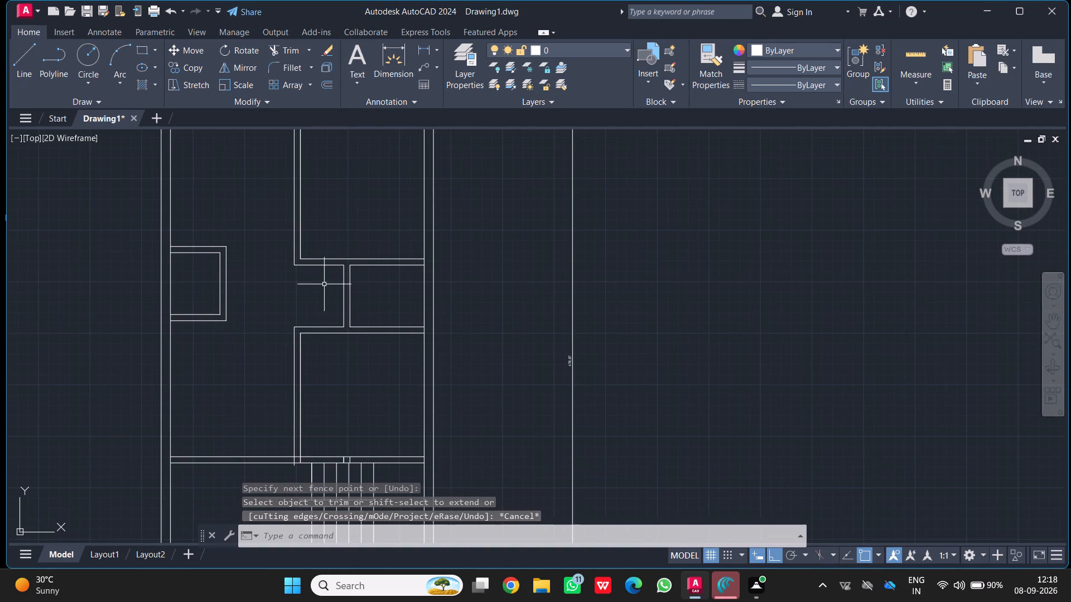
middle_click_drag(346, 298, 317, 261)
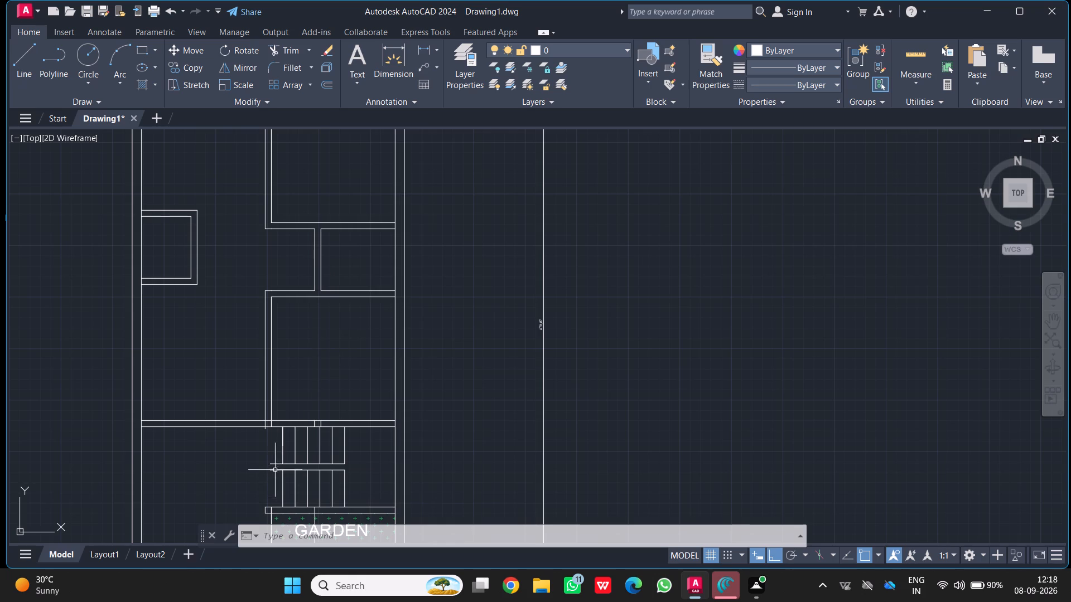
type("TR")
key("Return")
scroll(257, 417, "up", 4)
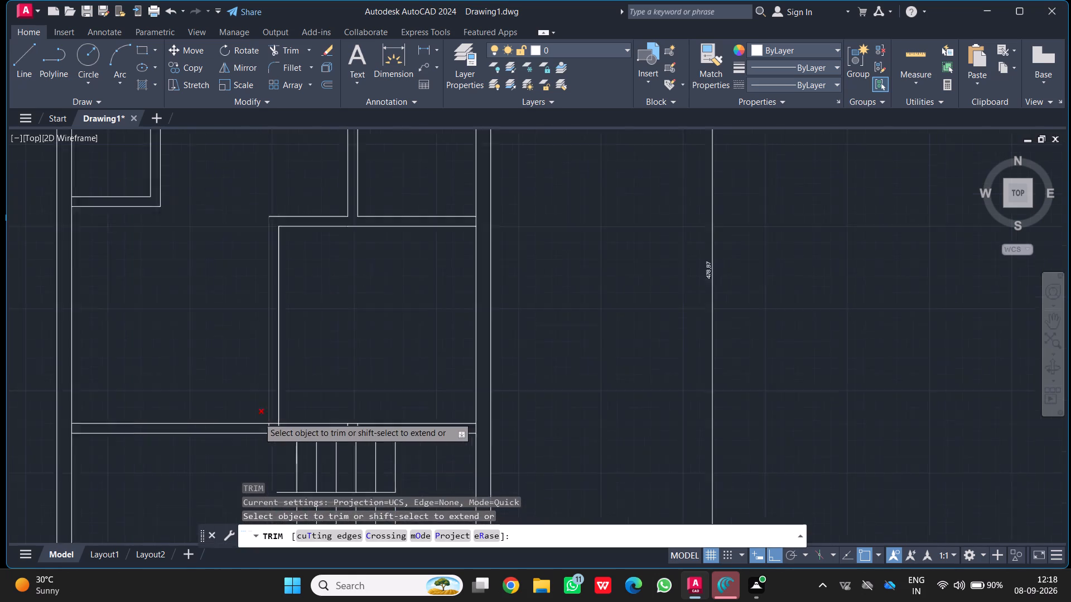
left_click_drag(278, 468, 345, 465)
left_click_drag(321, 459, 319, 448)
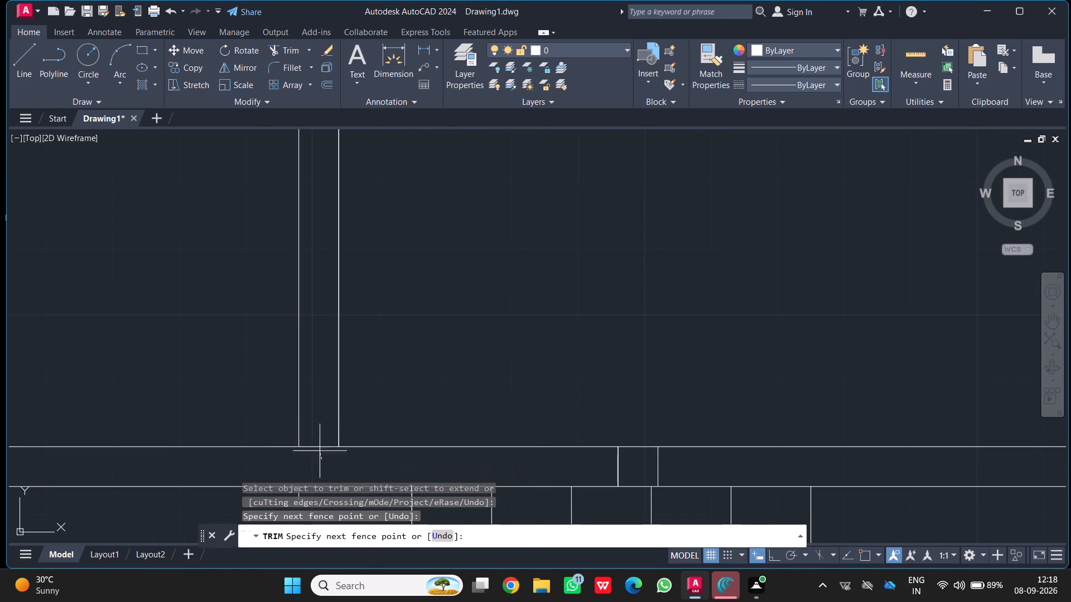
left_click_drag(319, 448, 321, 428)
scroll(324, 420, "down", 3)
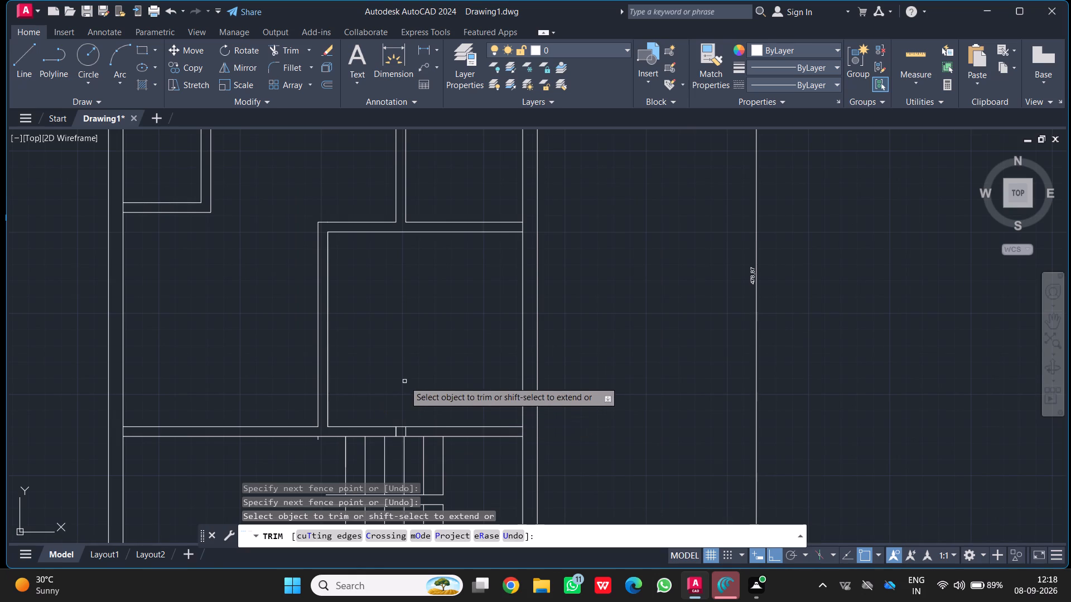
scroll(319, 443, "up", 5)
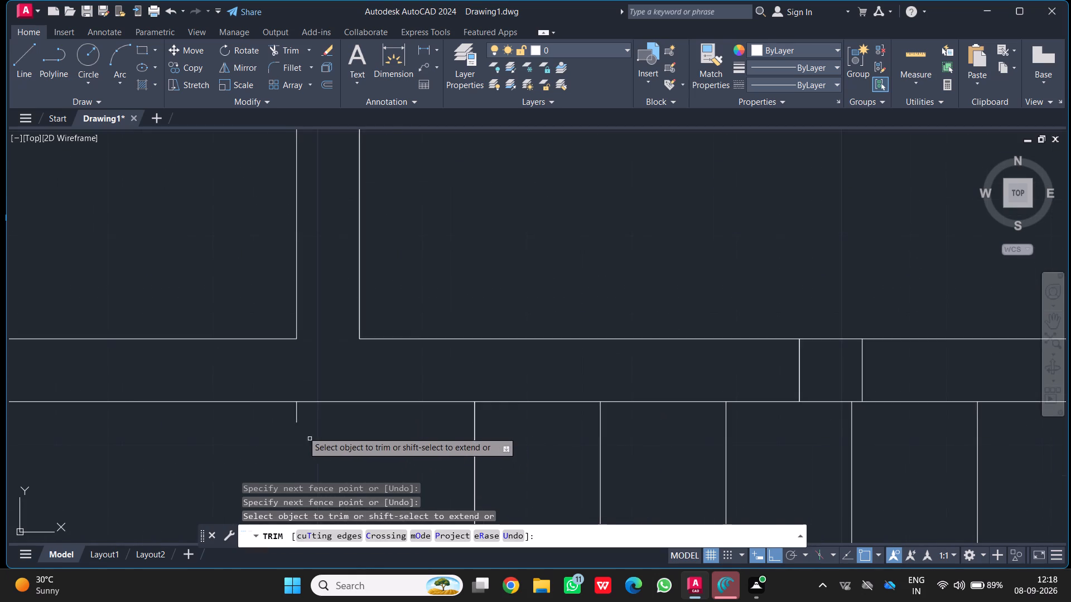
scroll(303, 431, "up", 2)
left_click_drag(258, 386, 319, 383)
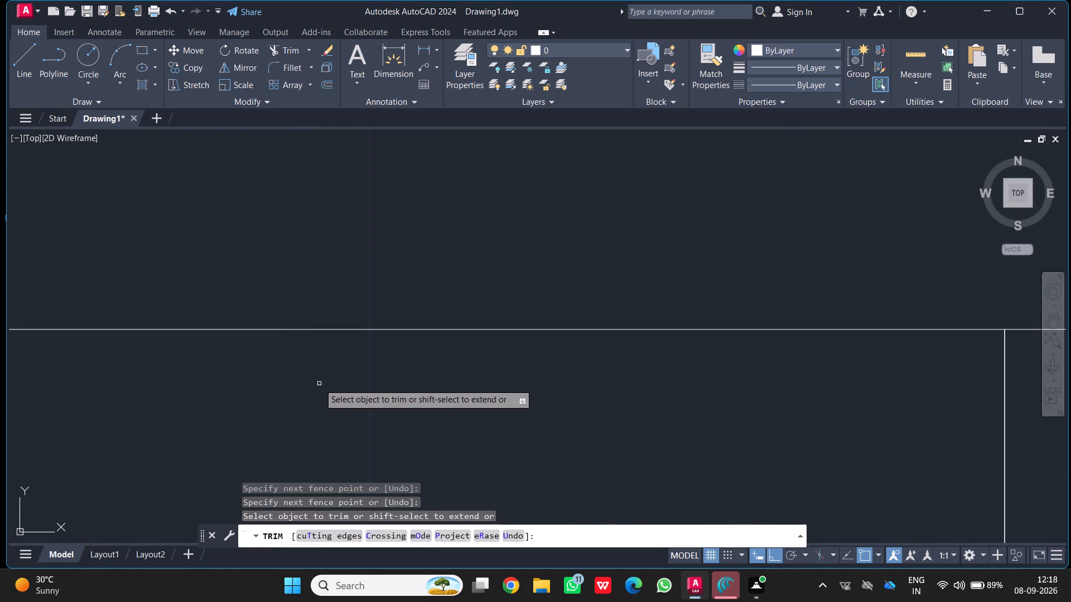
key("Escape")
Erase all the stair lines between the horizontal wall and the garden.
scroll(380, 421, "down", 6)
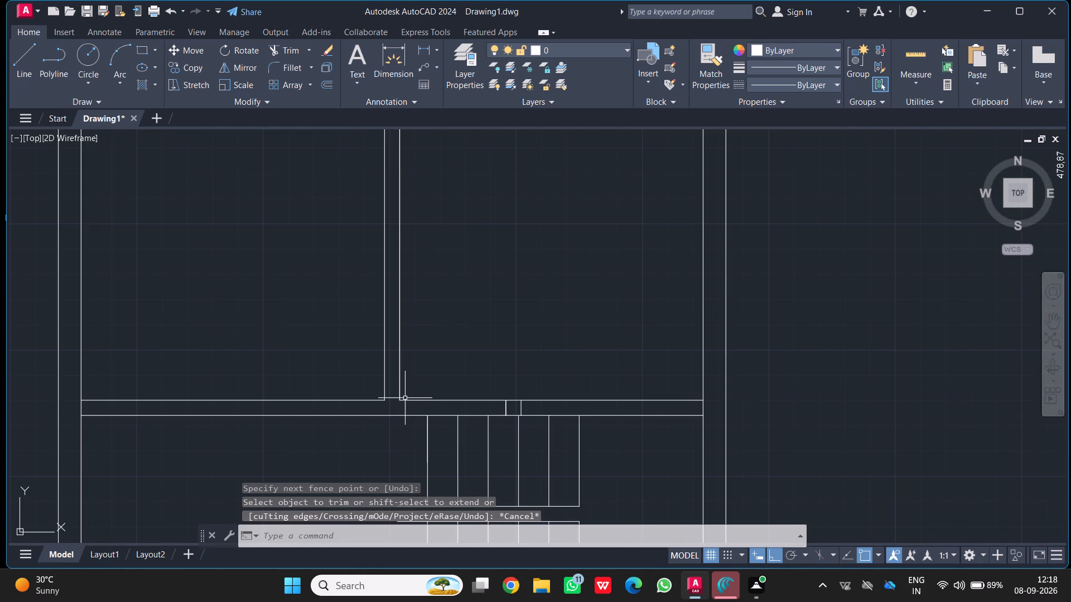
scroll(417, 366, "down", 4)
middle_click_drag(461, 351, 413, 312)
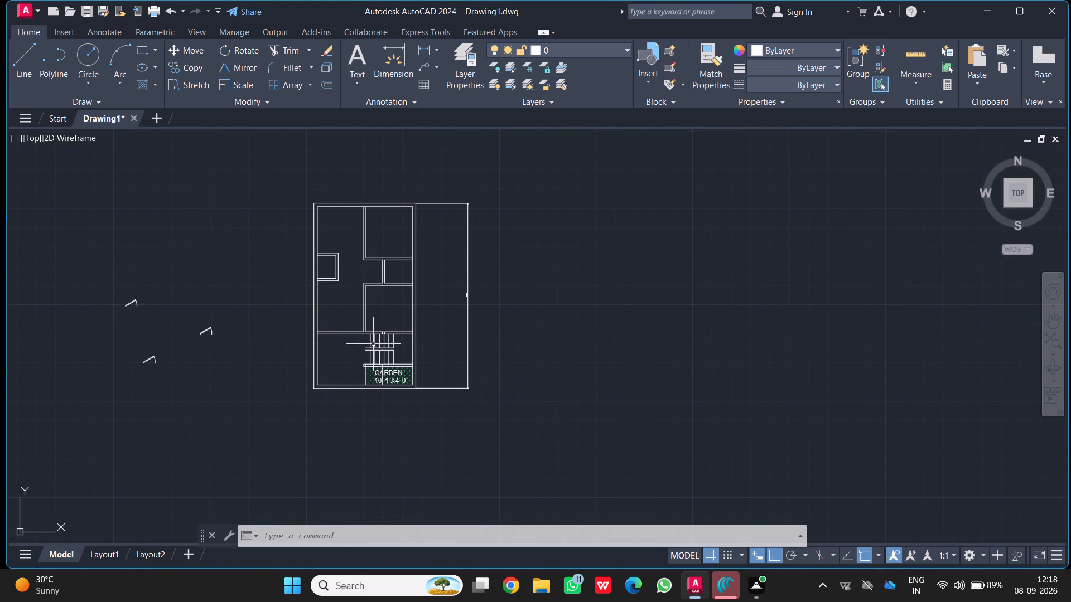
scroll(397, 360, "up", 4)
left_click_drag(399, 372, 360, 343)
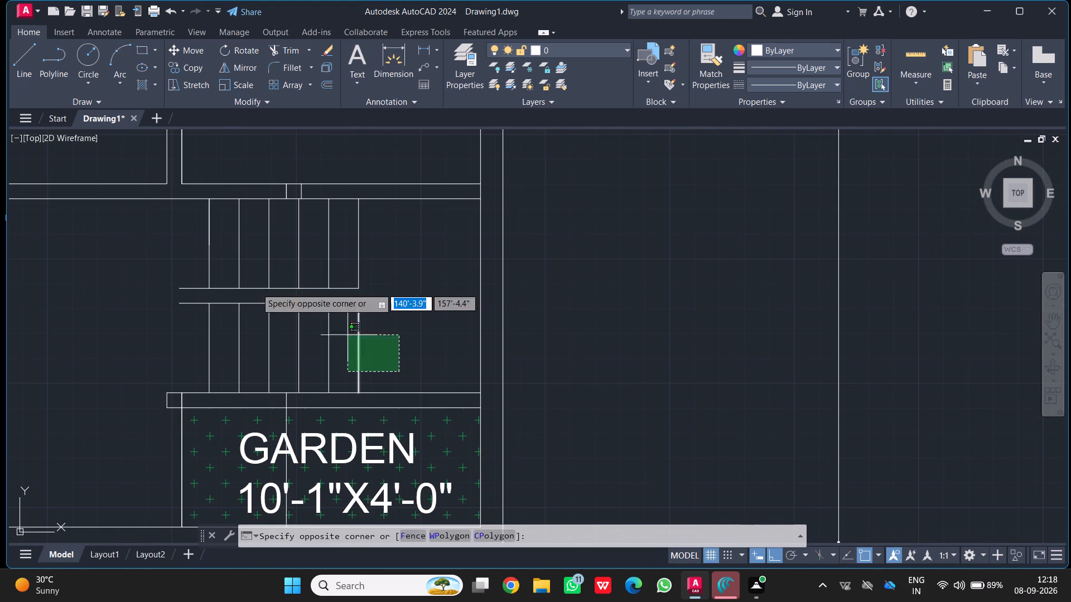
left_click(134, 237)
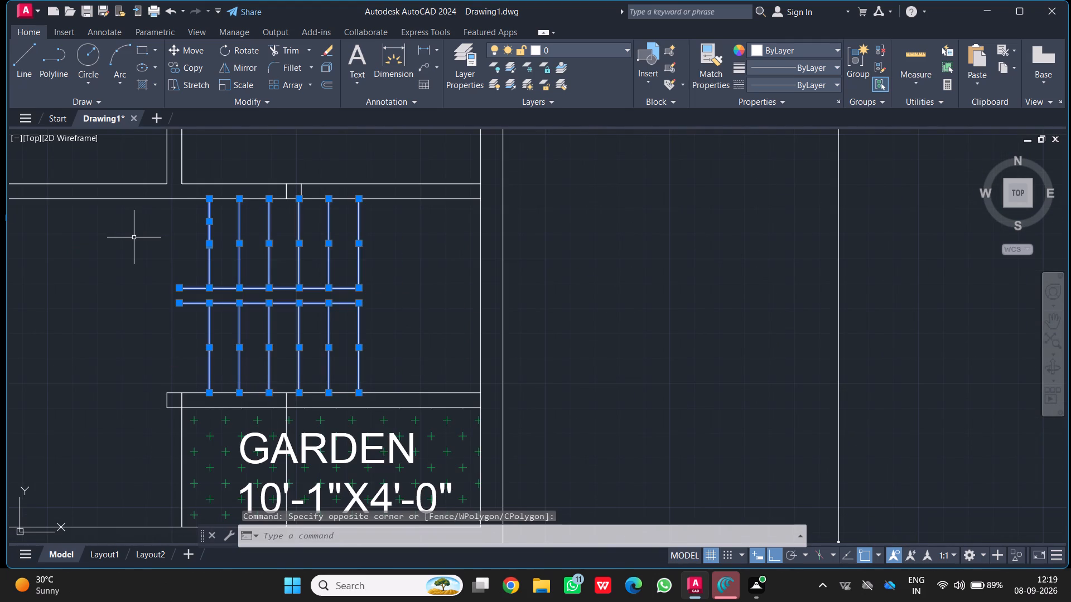
key("Delete")
Trim away the two short cross lines left inside the horizontal wall south of the southeast room.
type("TR")
key("Return")
scroll(308, 210, "up", 3)
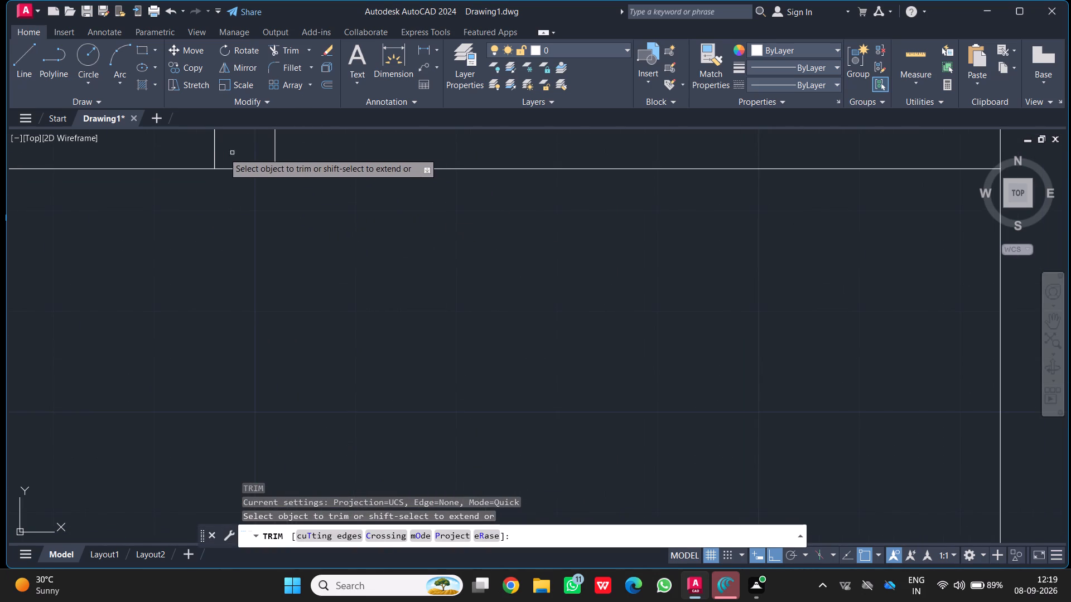
left_click_drag(197, 148, 320, 135)
scroll(313, 173, "down", 4)
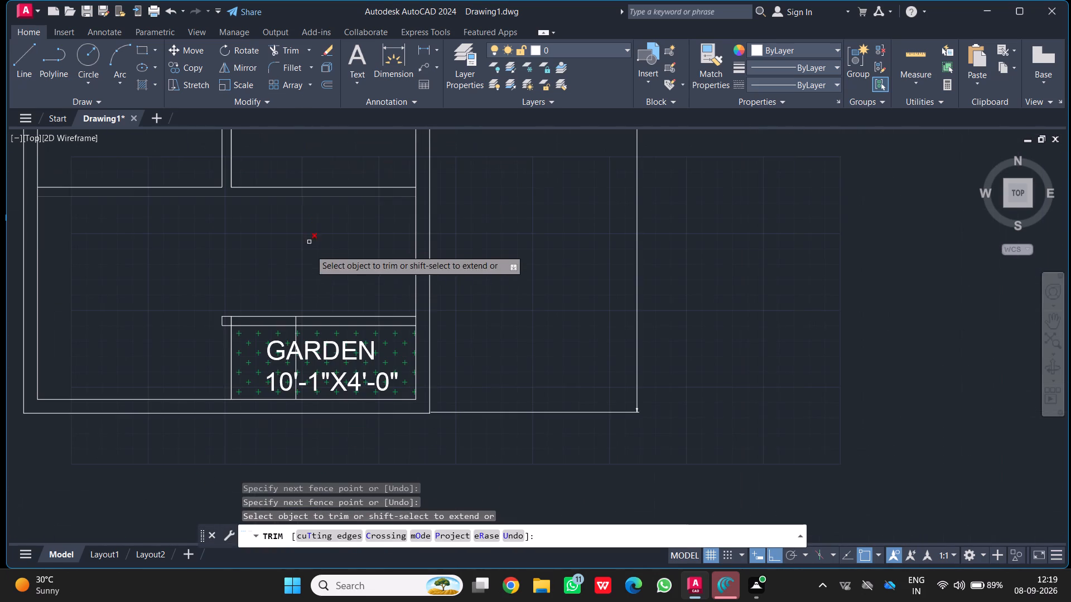
key("Escape")
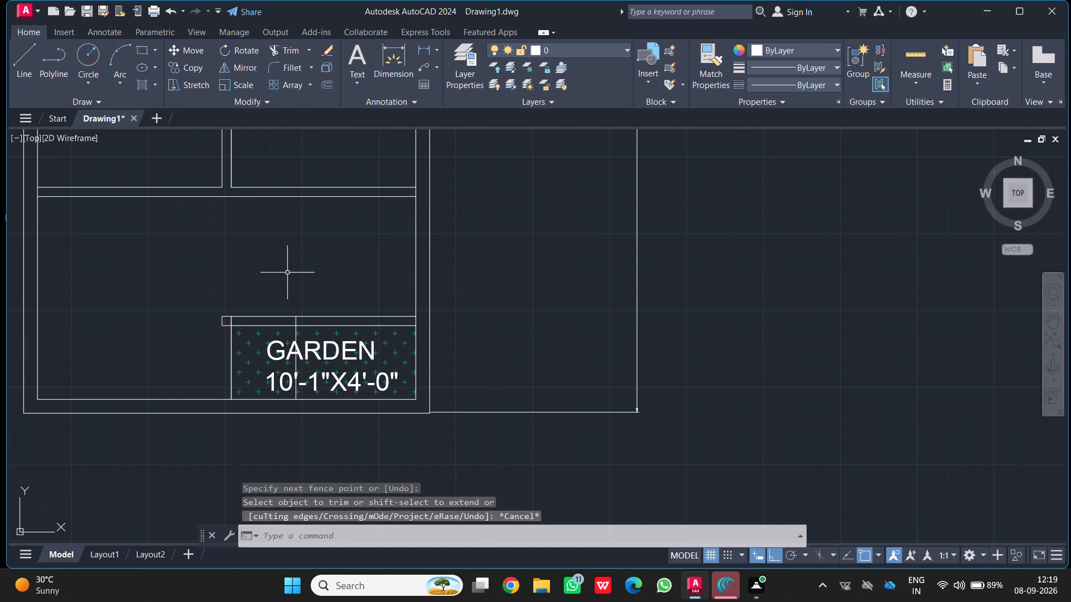
Erase the three loose door blocks lying west of the floor plan.
scroll(288, 273, "down", 2)
scroll(270, 185, "up", 1)
scroll(270, 182, "down", 2)
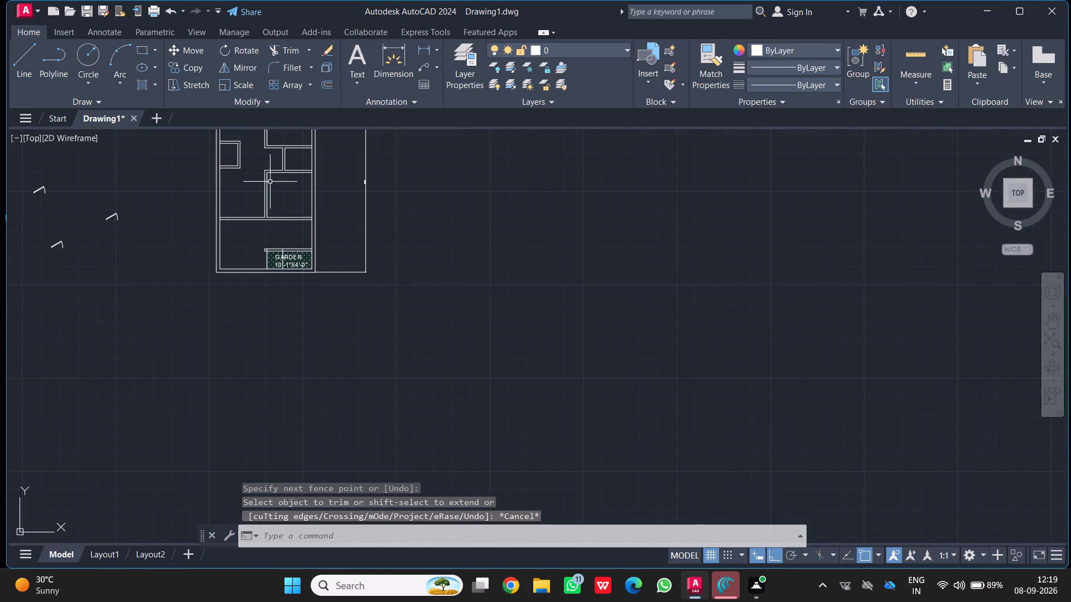
left_click_drag(144, 278, 139, 263)
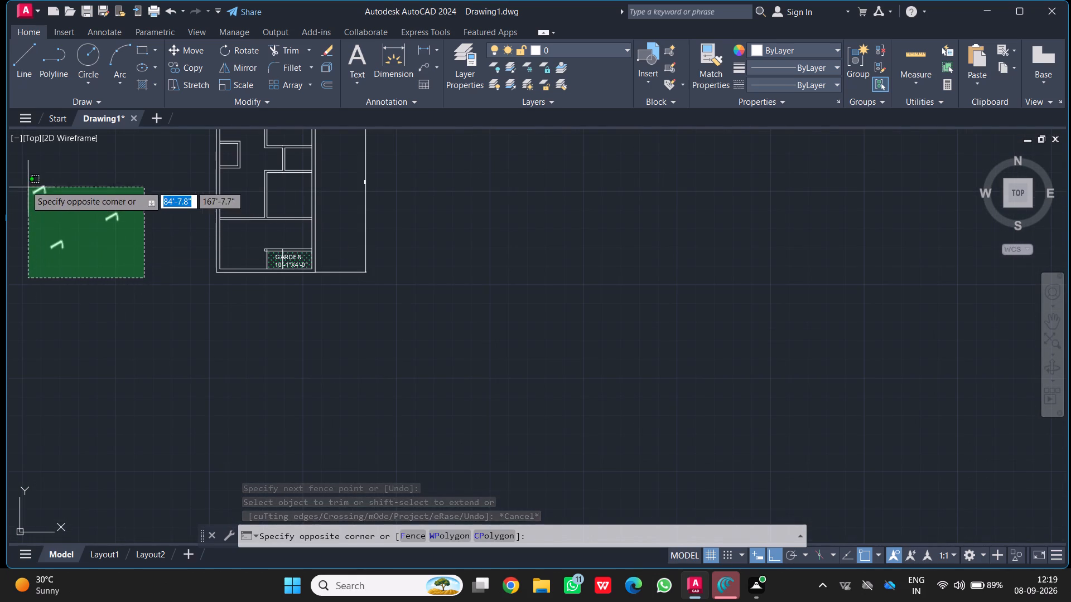
left_click(13, 173)
key("Delete")
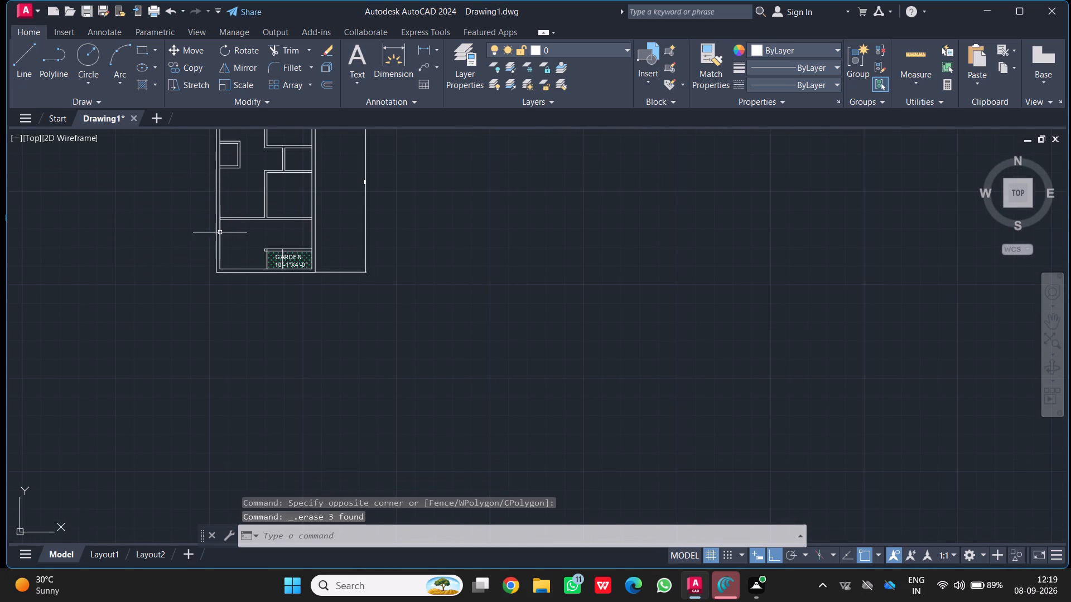
Erase the overall vertical dimension east of the floor plan.
left_click(365, 191)
key("Delete")
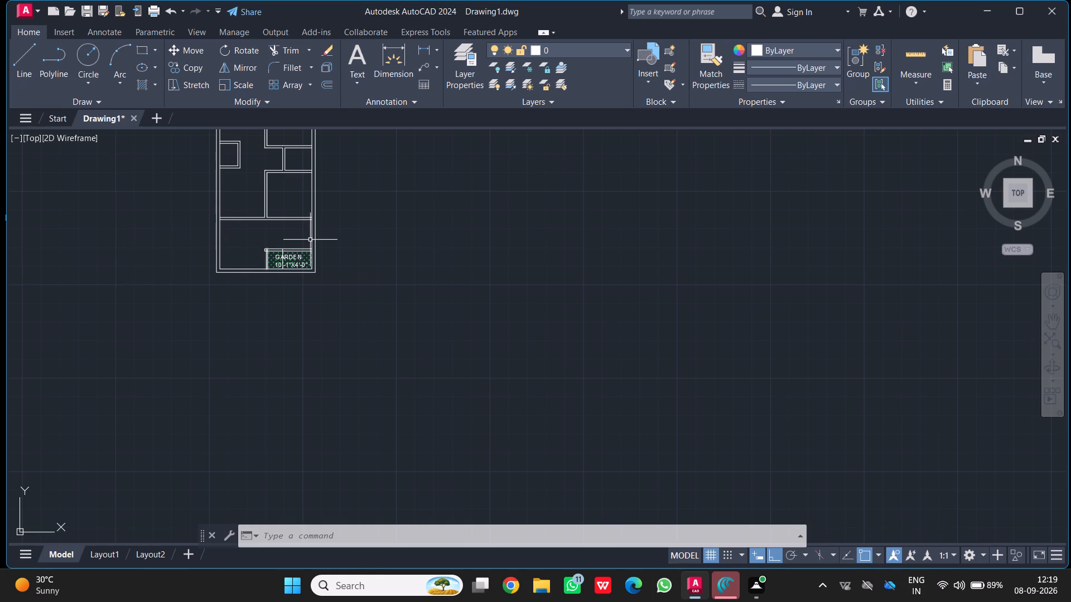
Draw a short line across the horizontal wall's thickness, continuing the west face of the central partition.
key("l")
key("Return")
scroll(250, 201, "up", 3)
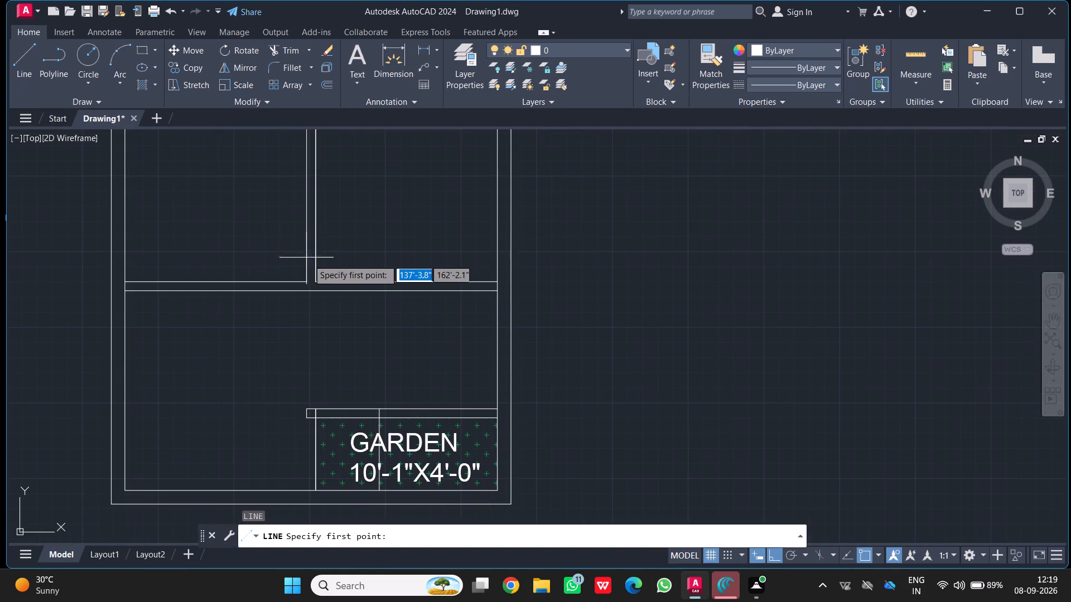
left_click(306, 285)
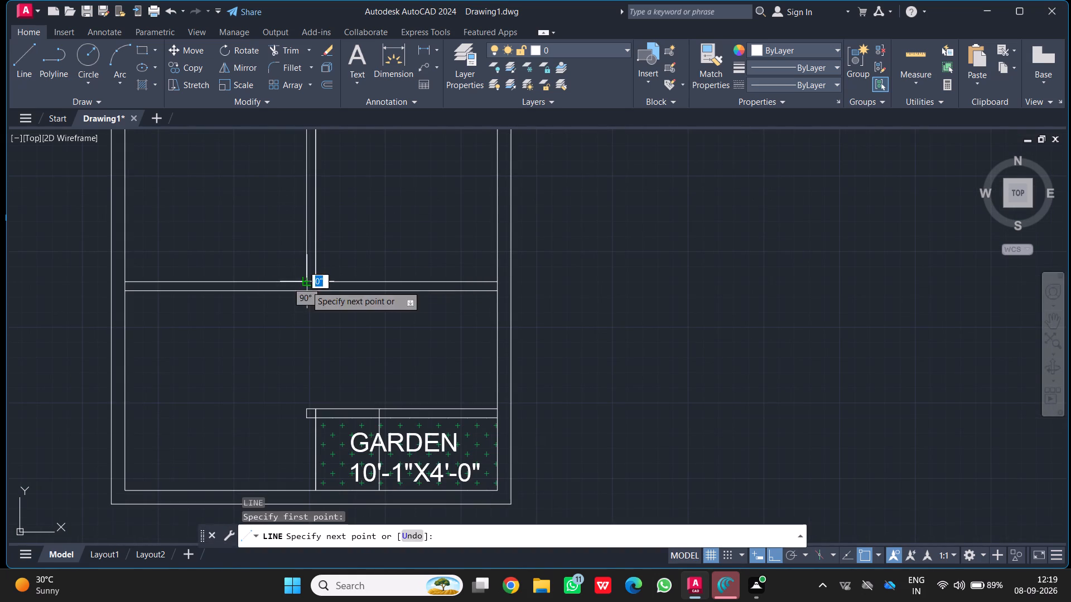
left_click(307, 296)
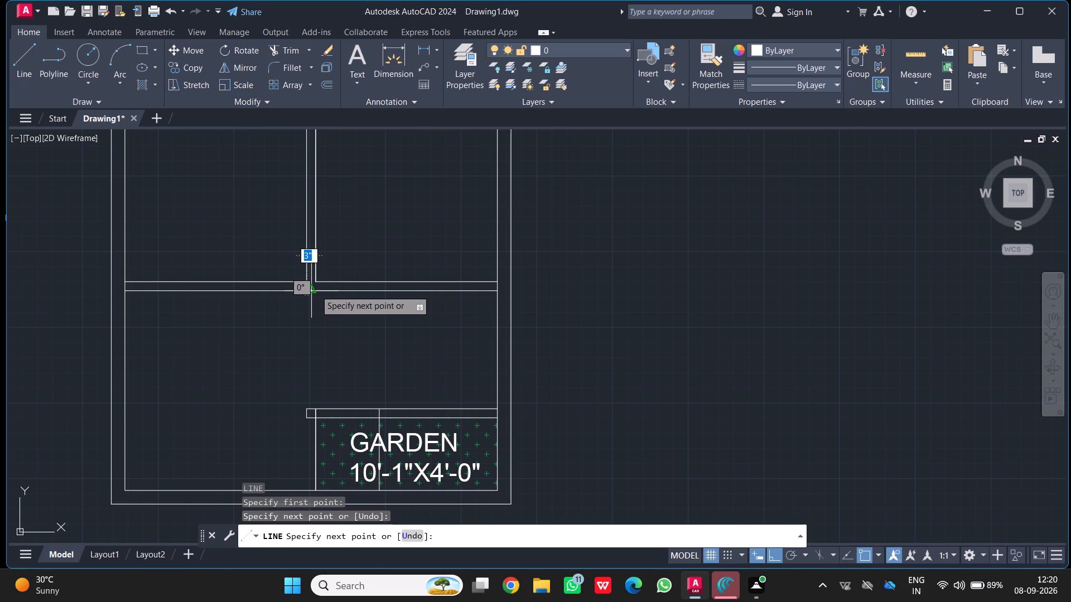
key("Escape")
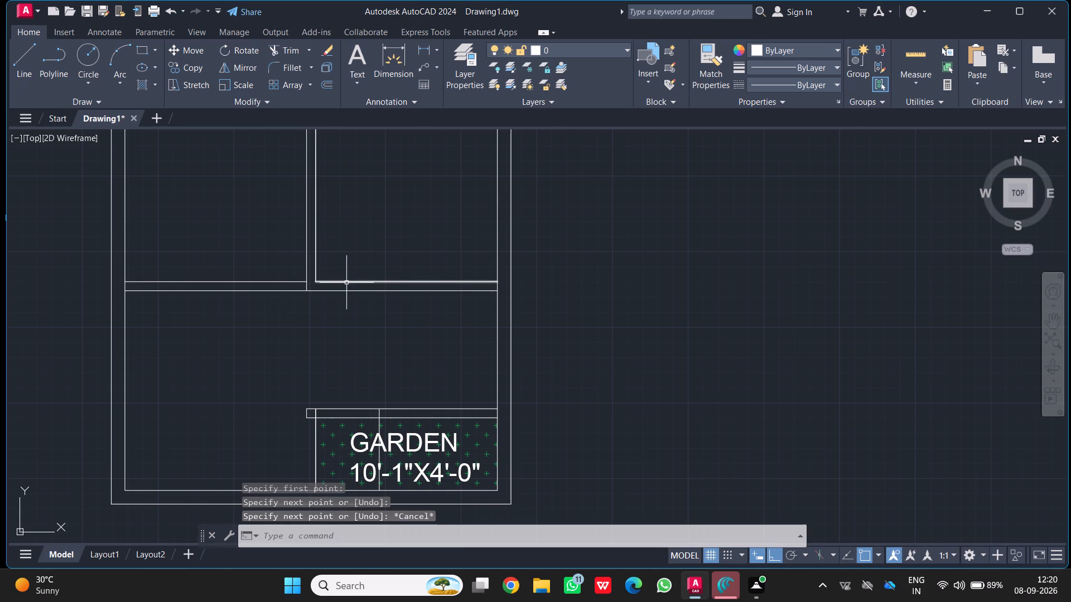
Offset the short cross line 3" to the west inside the horizontal wall.
key("o")
key("Return")
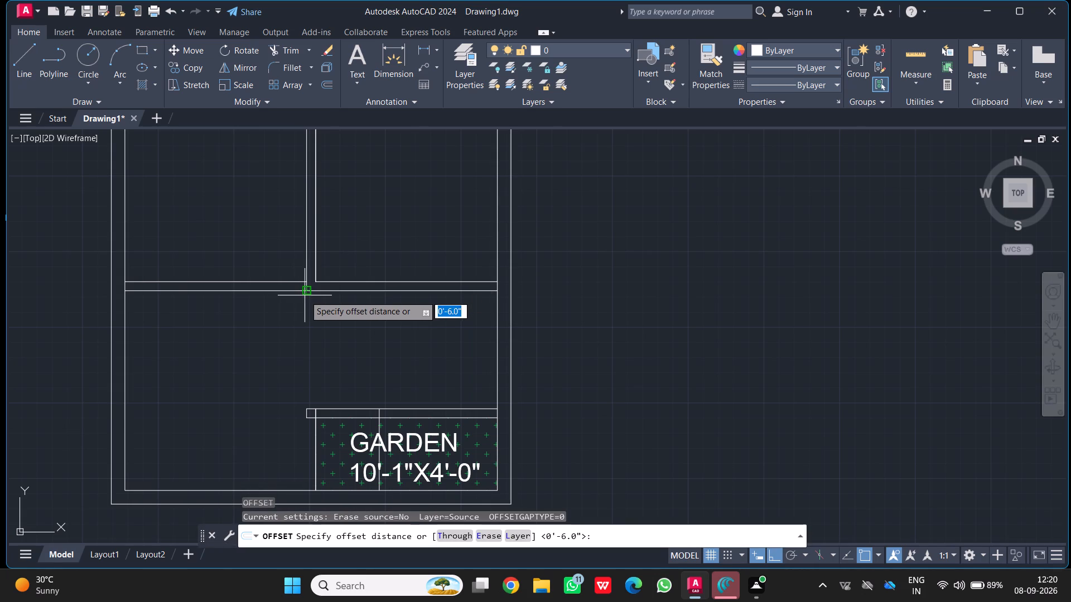
left_click(305, 295)
left_click(282, 300)
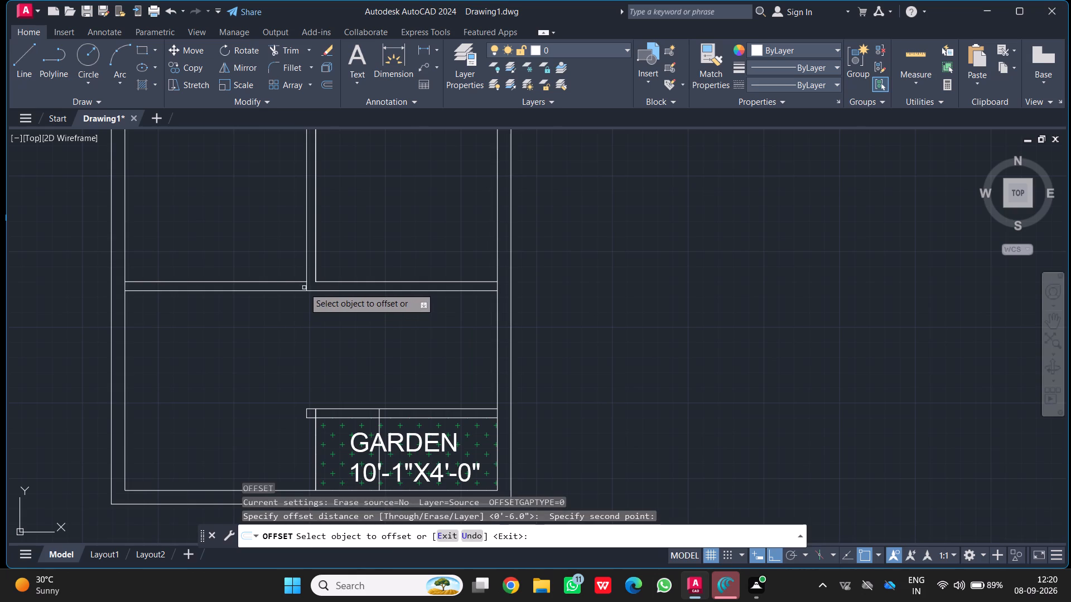
left_click(305, 288)
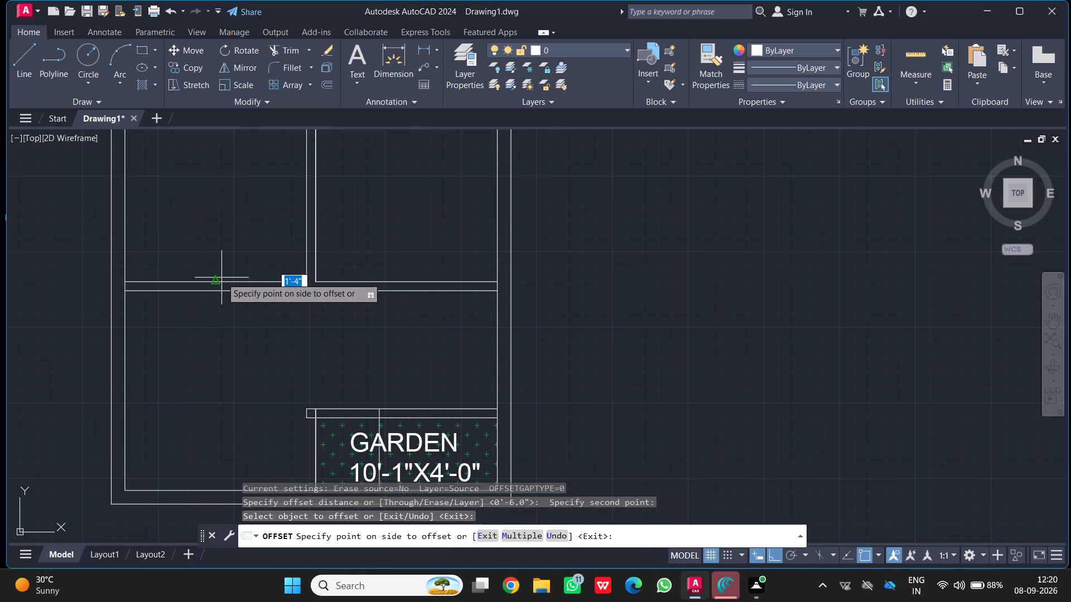
key("2")
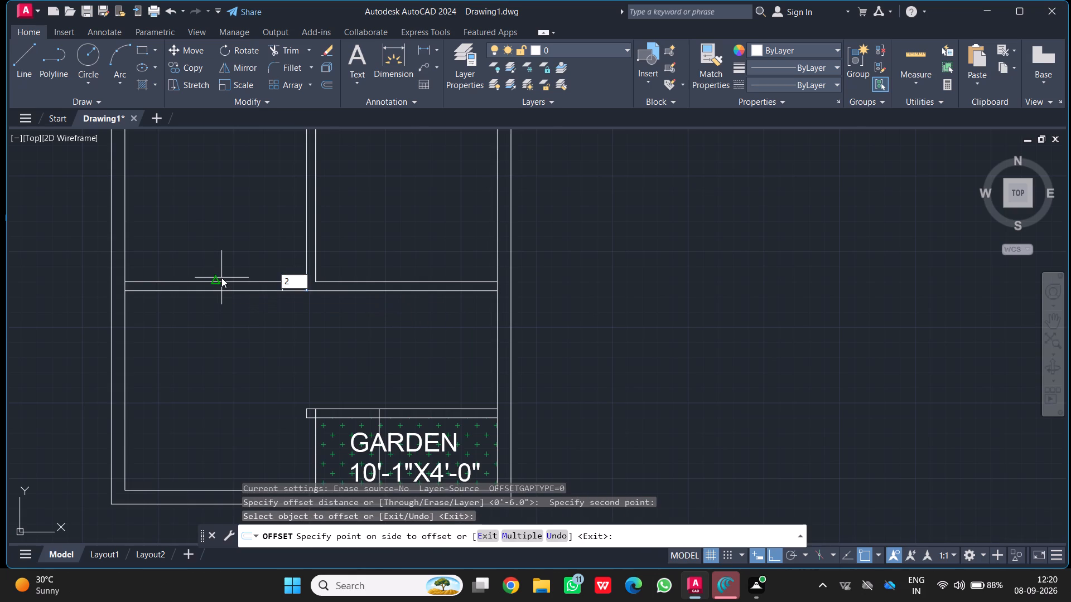
key("BackSpace")
type("3\"")
key("Return")
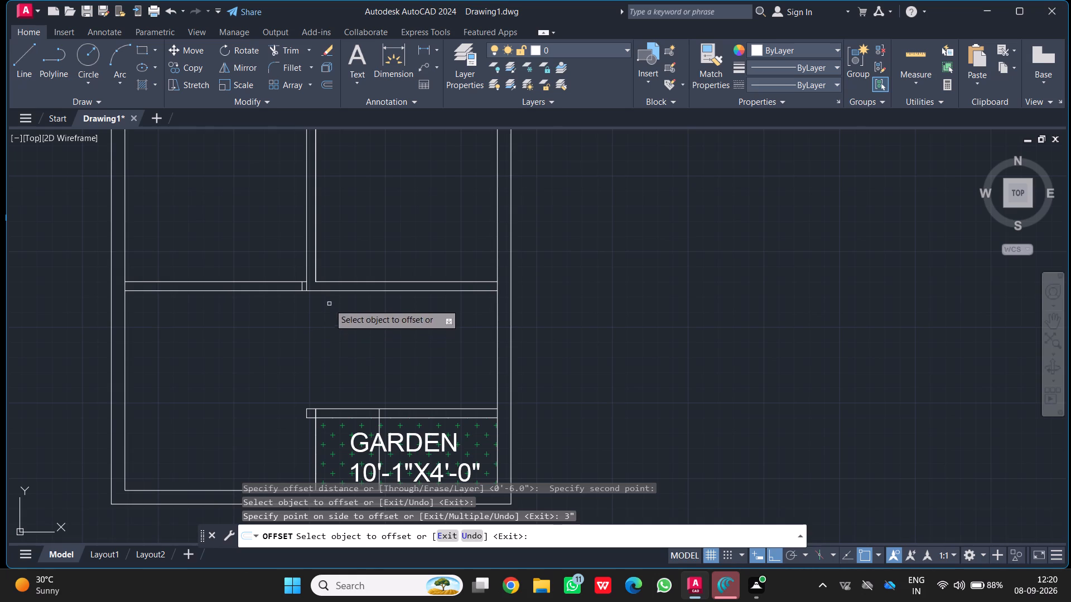
key("Escape")
Trim away the original short cross line in line with the central partition's west face.
type("TR")
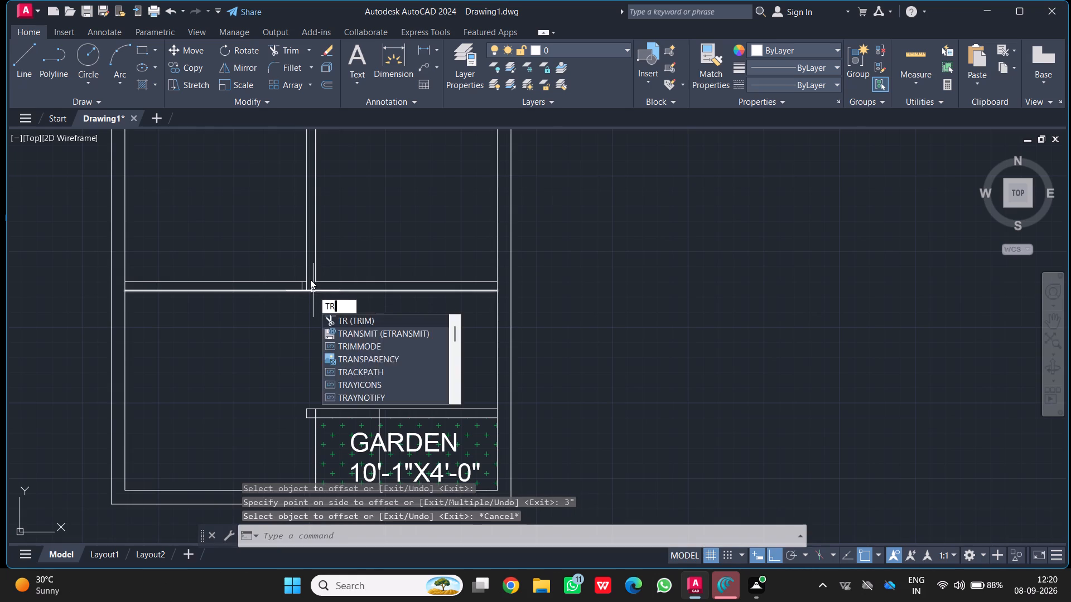
key("Return")
scroll(301, 277, "up", 5)
left_click_drag(307, 293, 317, 289)
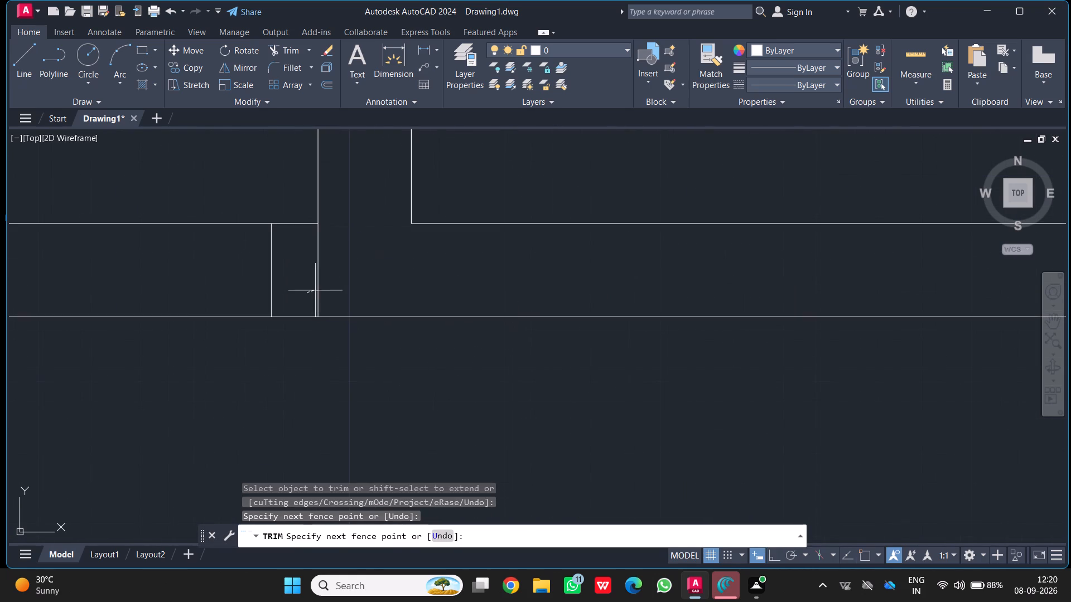
left_click_drag(317, 289, 332, 288)
key("Escape")
Offset the short cross line in the horizontal wall beside the central partition 3' to the west.
scroll(358, 296, "down", 4)
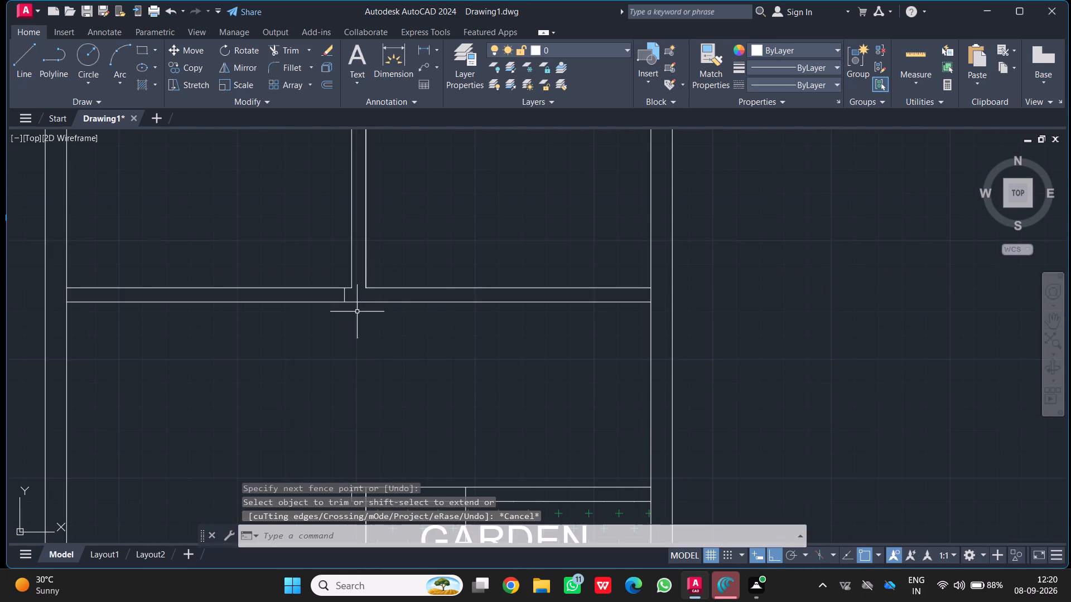
scroll(325, 355, "down", 1)
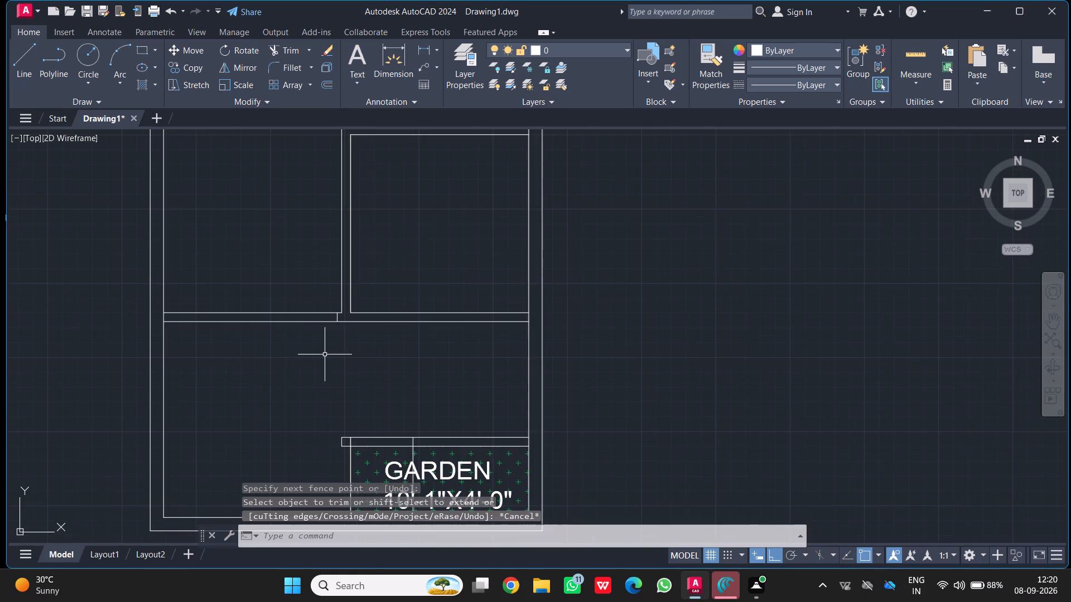
middle_click_drag(366, 347, 313, 278)
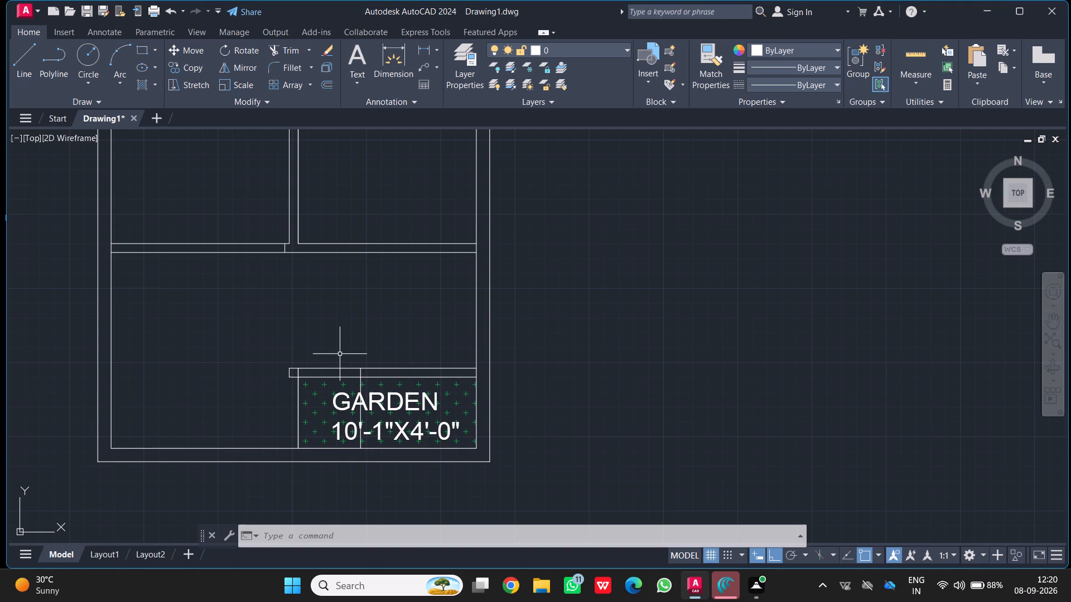
key("o")
key("Return")
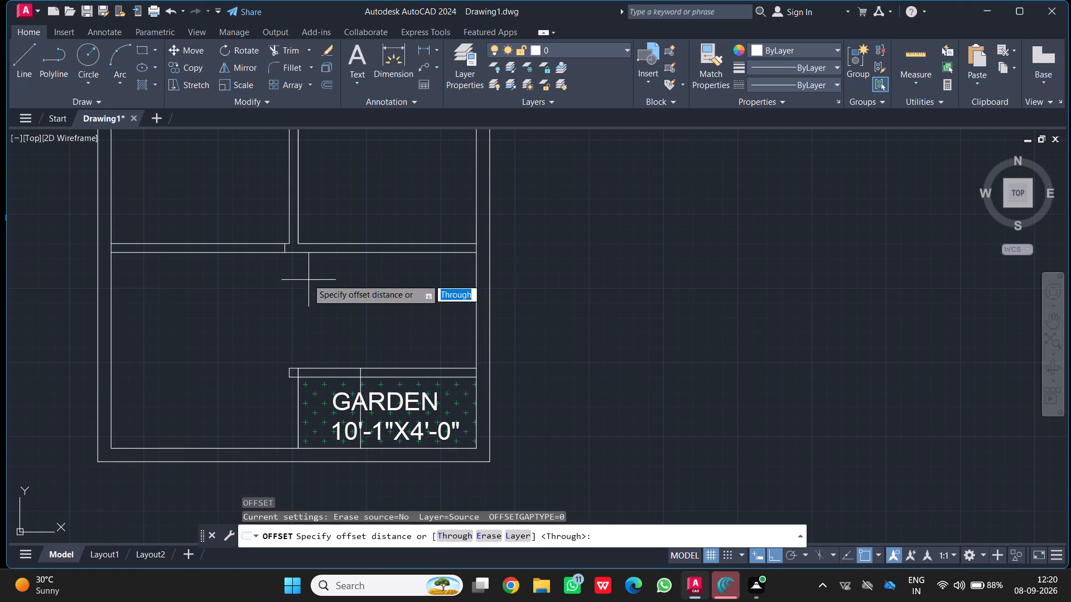
left_click(287, 251)
left_click(260, 256)
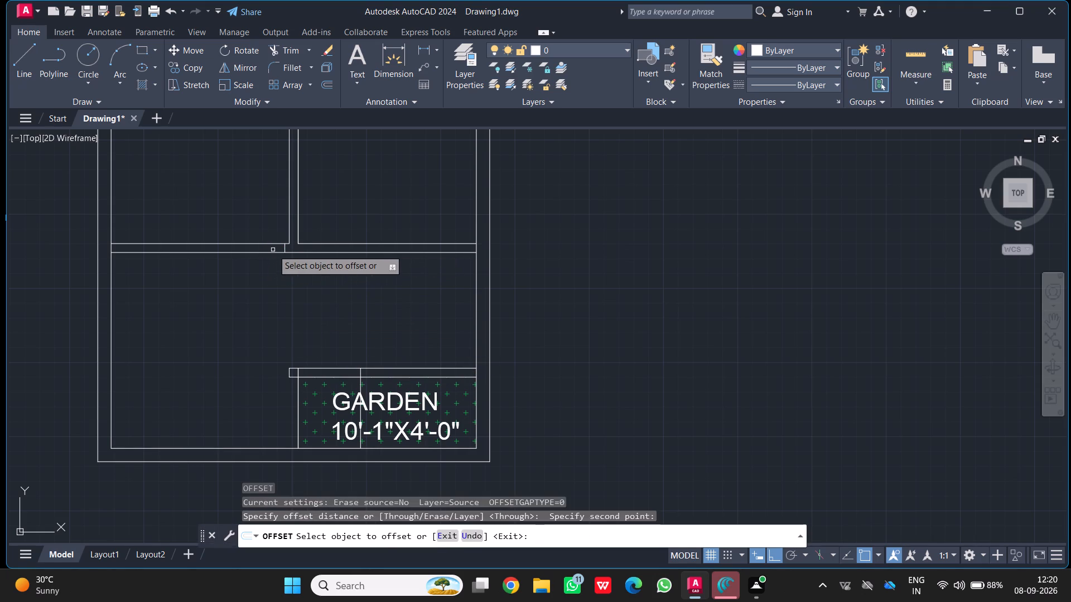
left_click(286, 249)
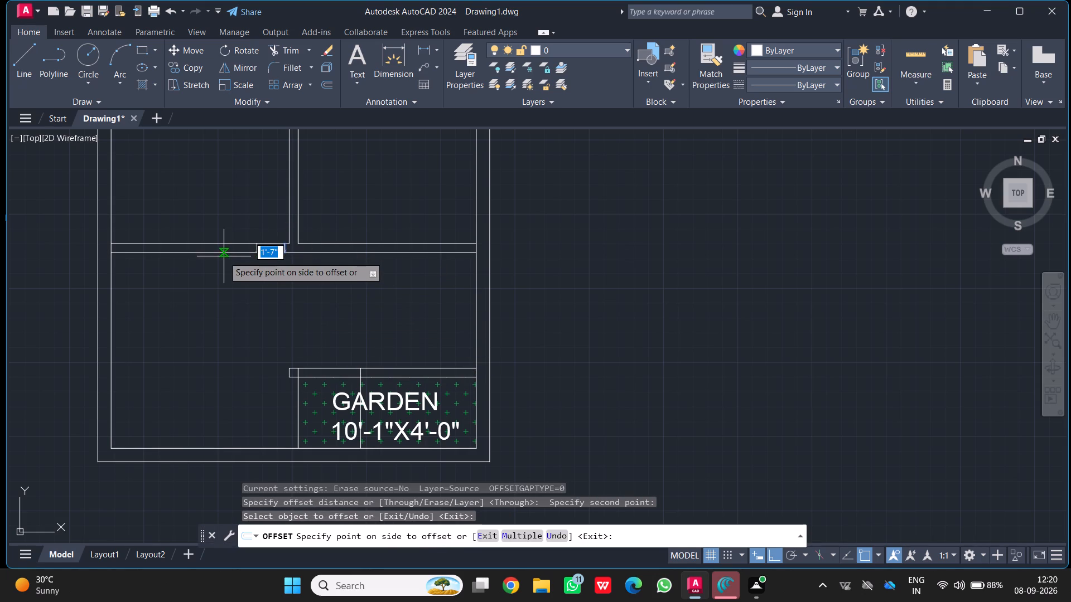
key("3")
key("apostrophe")
key("Return")
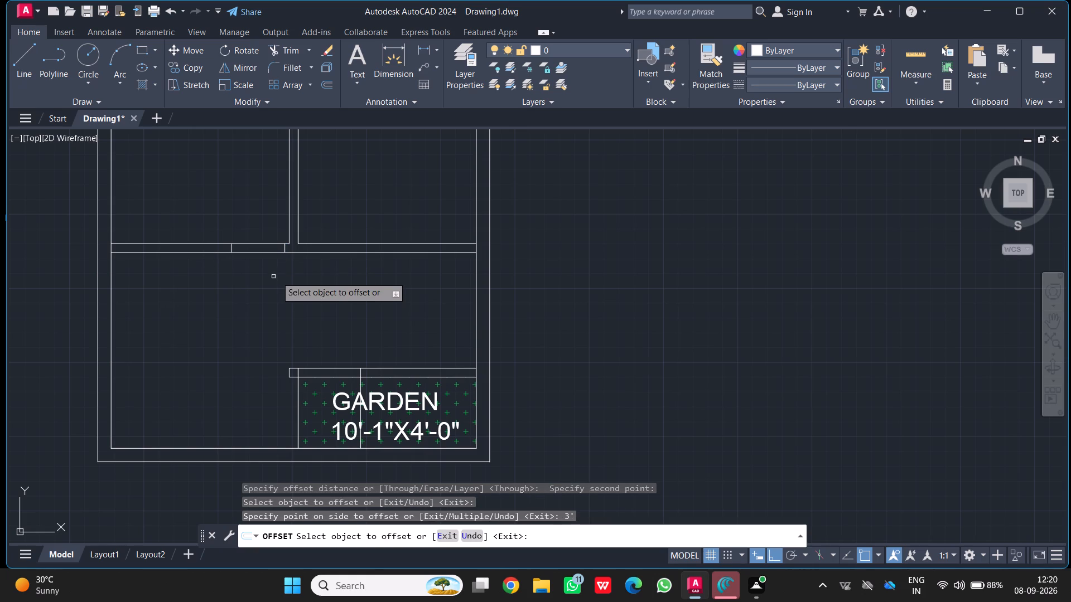
key("Escape")
Trim away both wall faces between the two cross lines to open a 3' doorway west of the central partition.
type("TR")
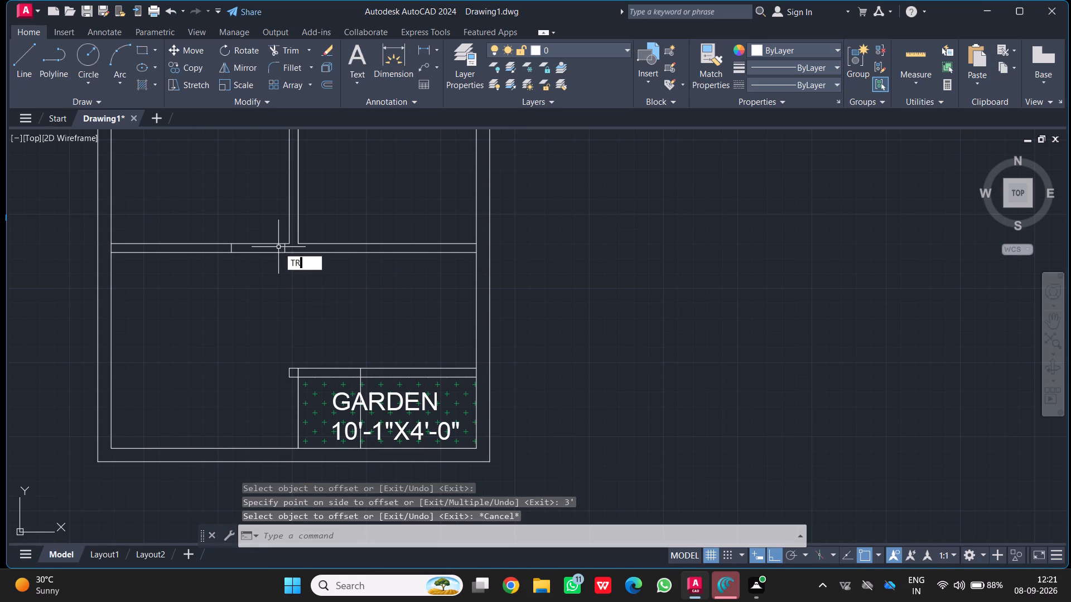
key("Return")
left_click_drag(258, 205, 271, 309)
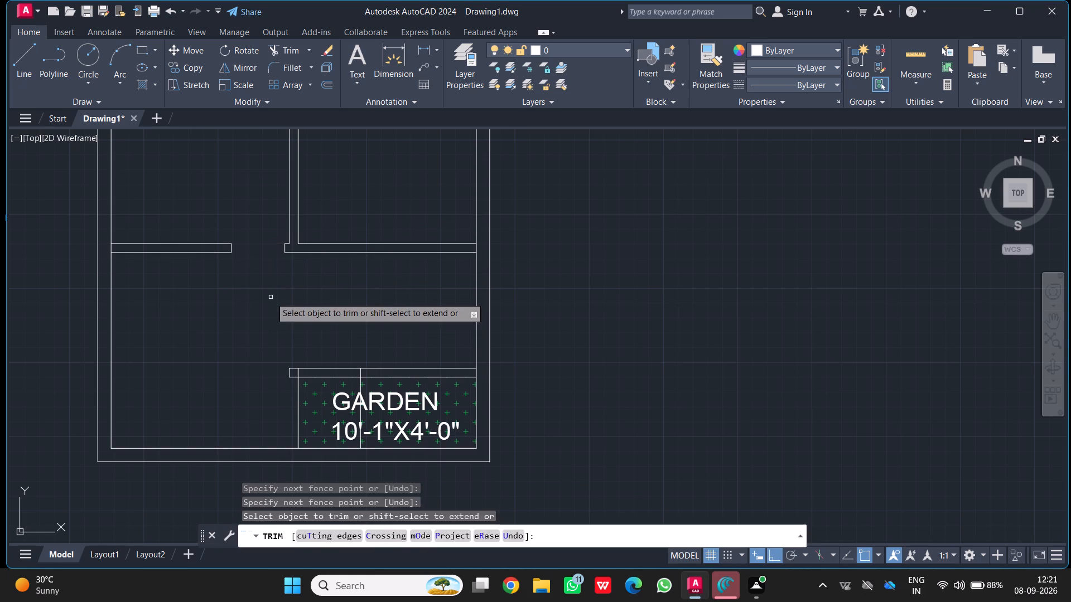
key("Escape")
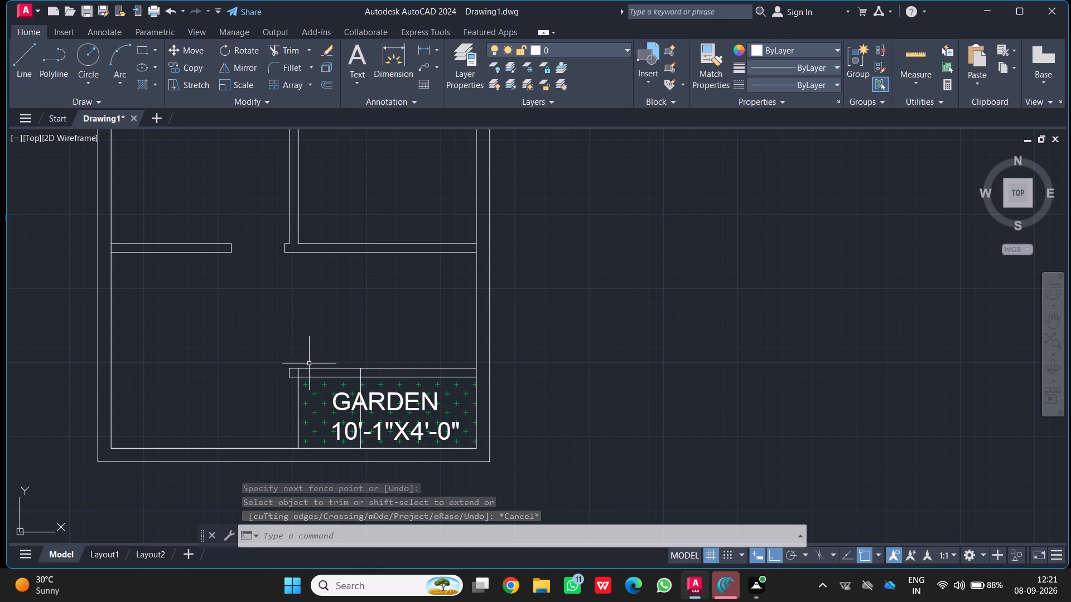
Erase the stray vertical line running through the GARDEN label.
middle_click_drag(258, 382, 253, 355)
scroll(254, 379, "down", 1)
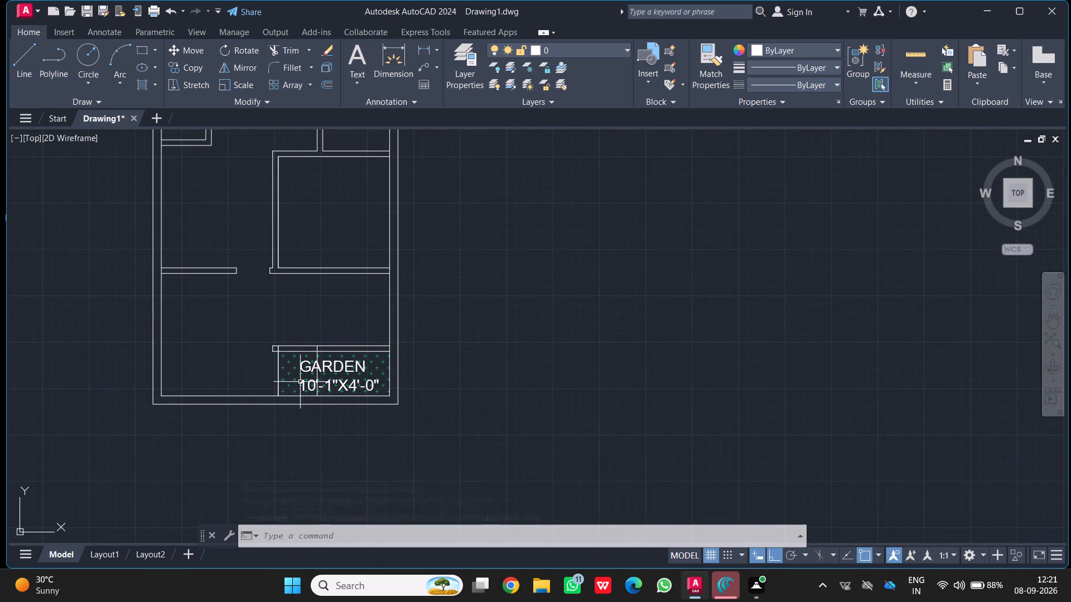
scroll(310, 376, "up", 6)
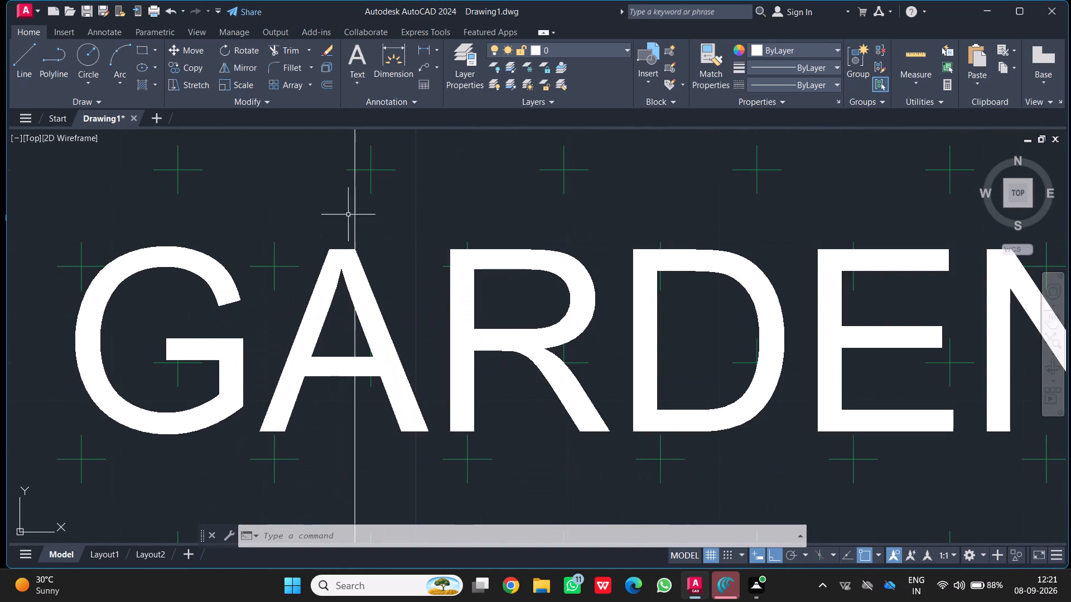
left_click(356, 200)
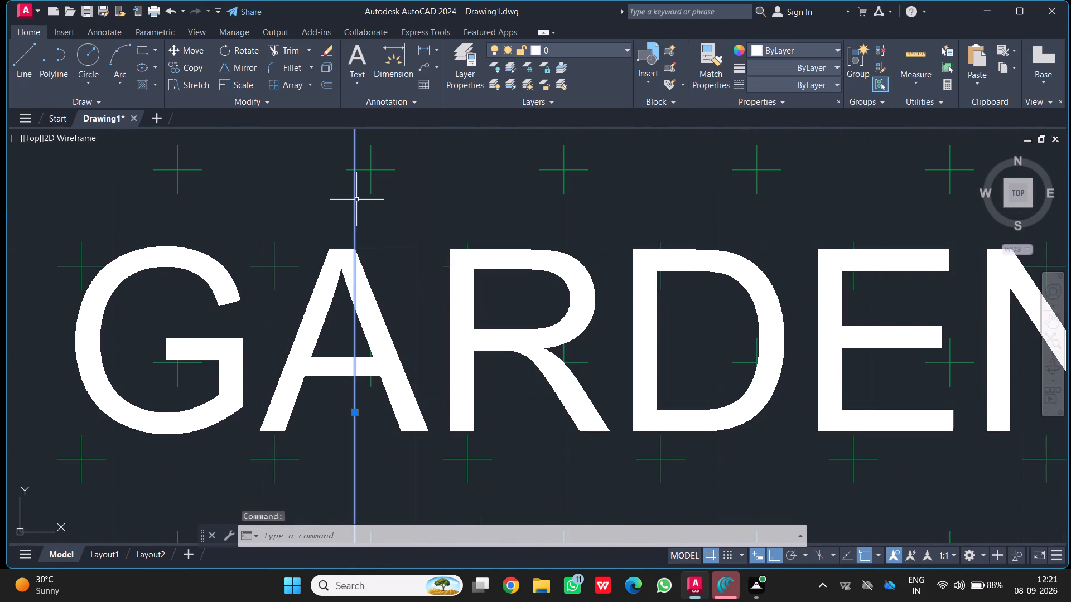
key("Delete")
Trim the part of the garden's west edge line that crosses the wall north of the garden.
scroll(356, 200, "down", 4)
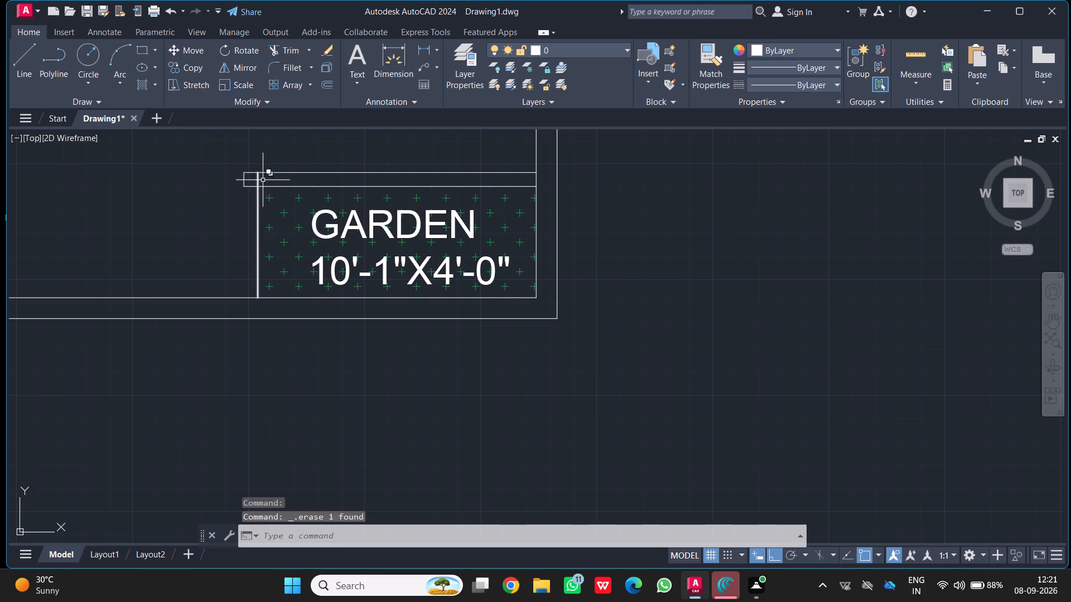
key("t")
key("r")
key("Return")
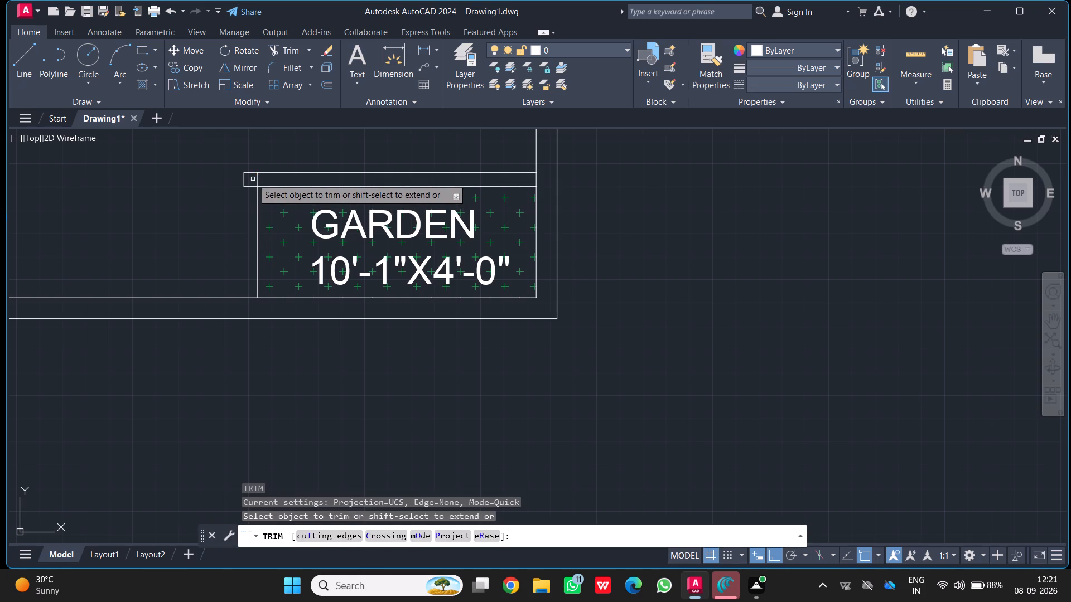
left_click_drag(253, 179, 263, 179)
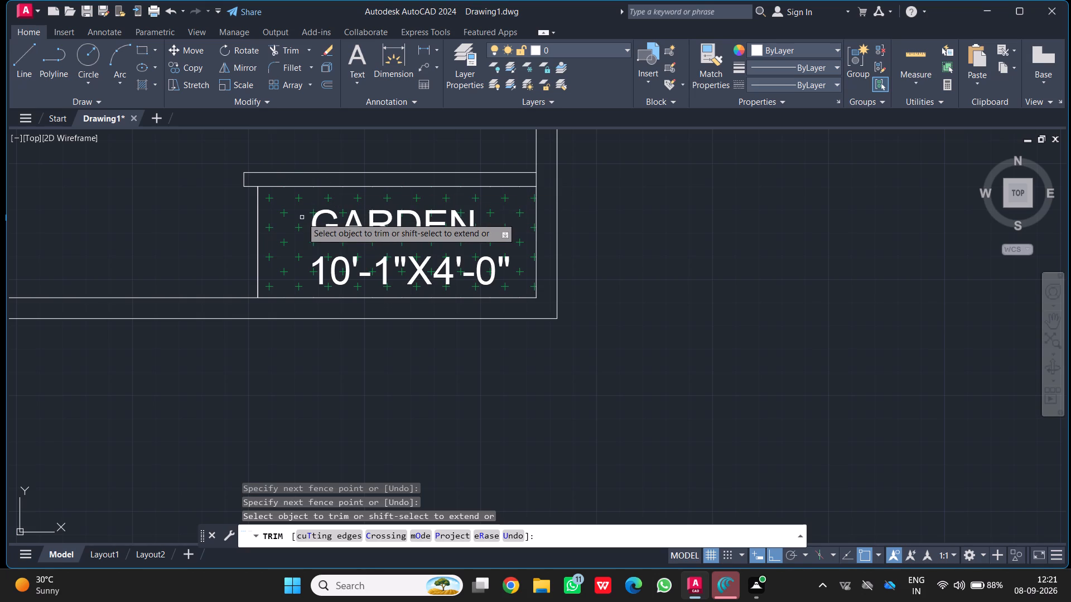
key("Escape")
Draw a short line across the south outer wall's thickness, continuing the garden's west edge.
key("l")
key("Return")
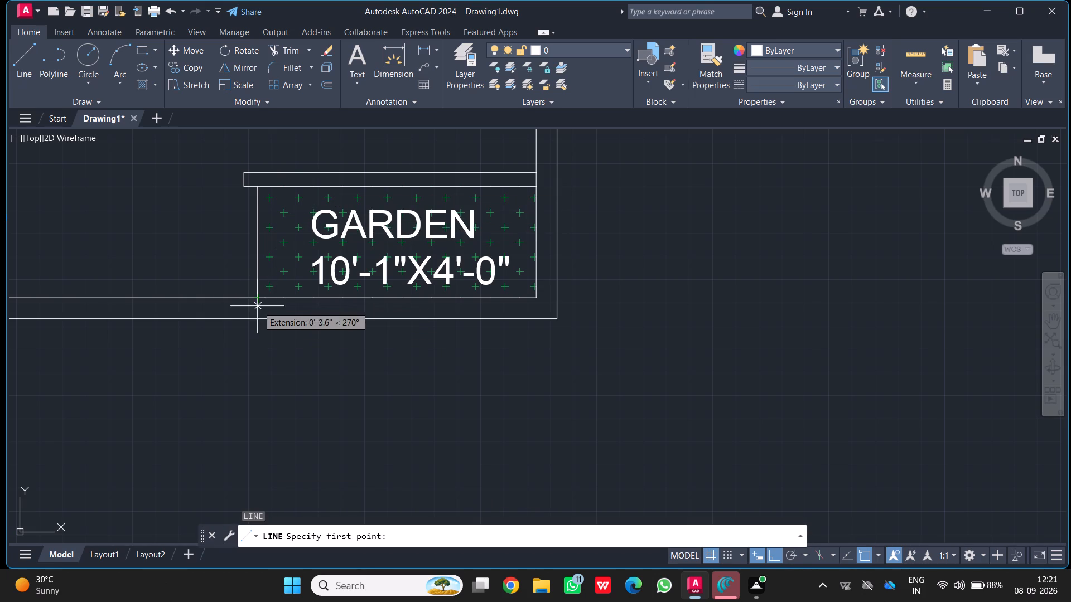
left_click(258, 299)
left_click(260, 318)
key("Return")
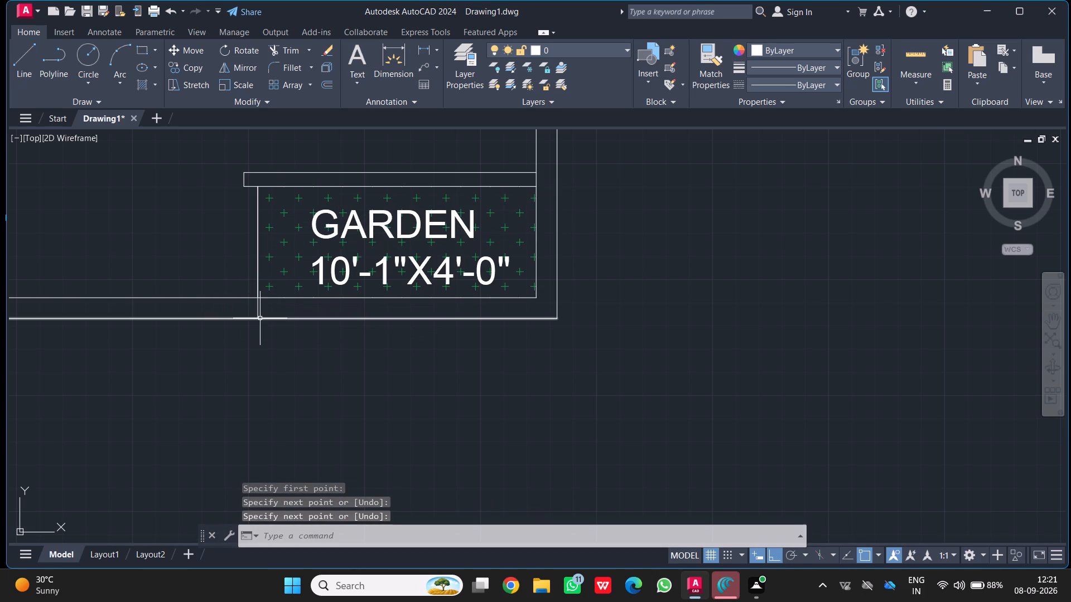
Offset the short cross line in the south outer wall 3" to the west.
key("o")
key("Return")
left_click(259, 308)
left_click(248, 307)
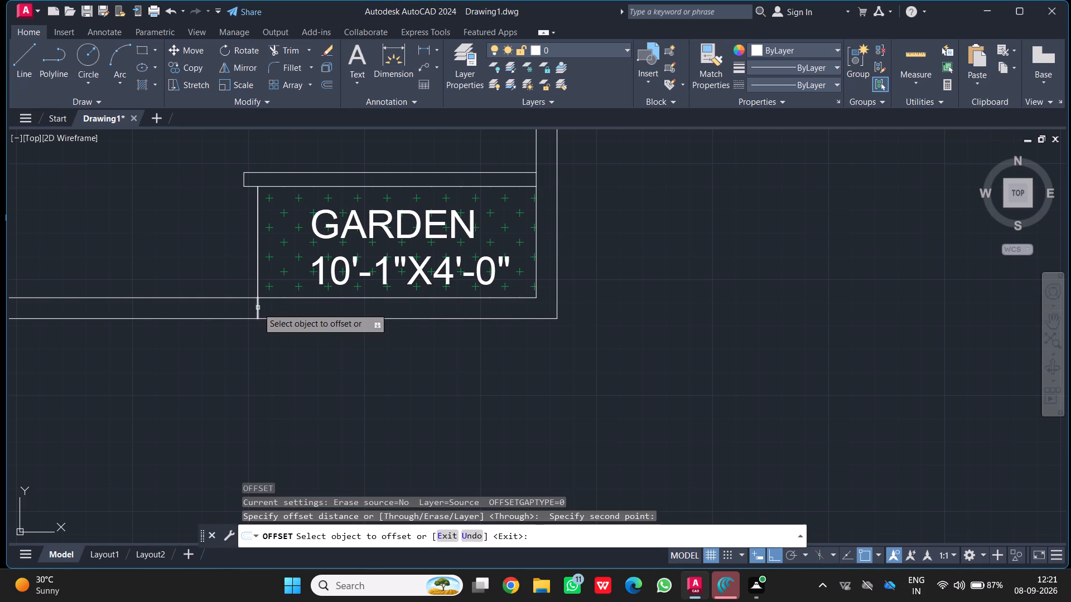
left_click(258, 308)
key("3")
key("shift+quotedbl")
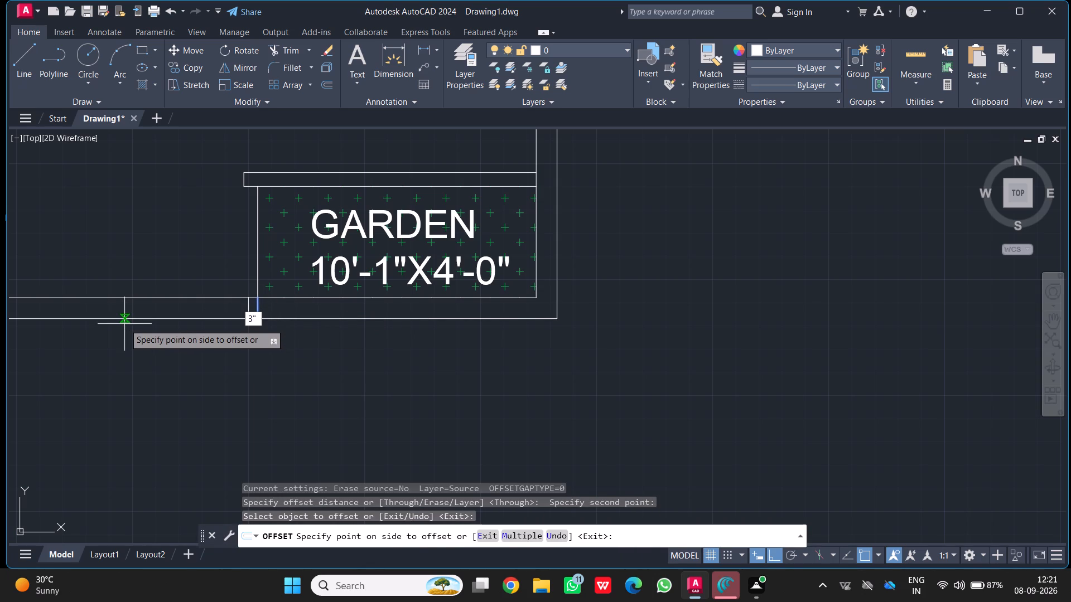
key("Return")
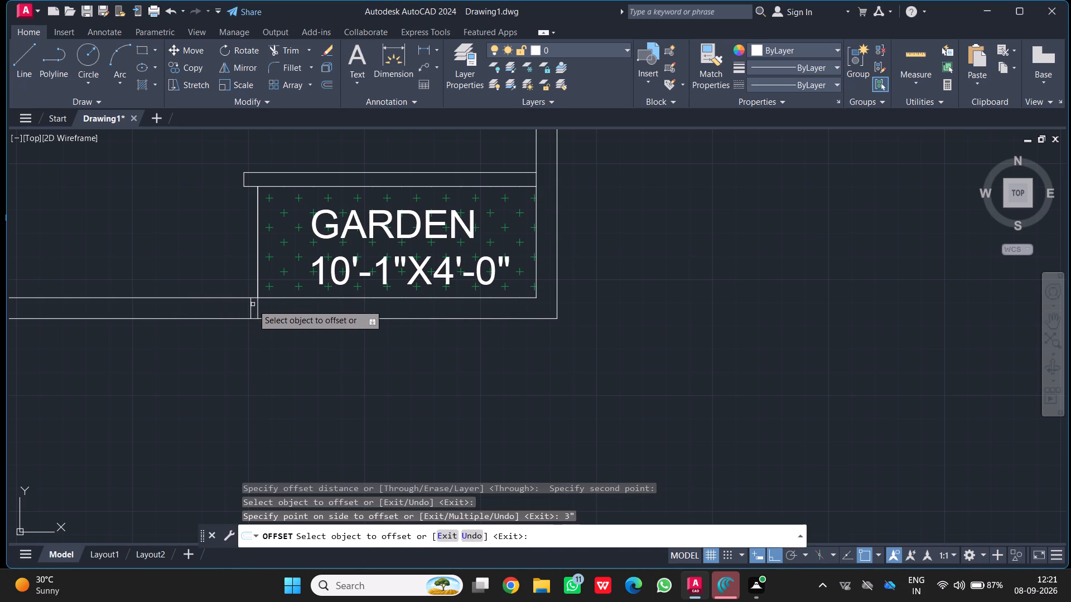
Offset the new cross line in the south outer wall 3' further west.
left_click(252, 304)
type("3'")
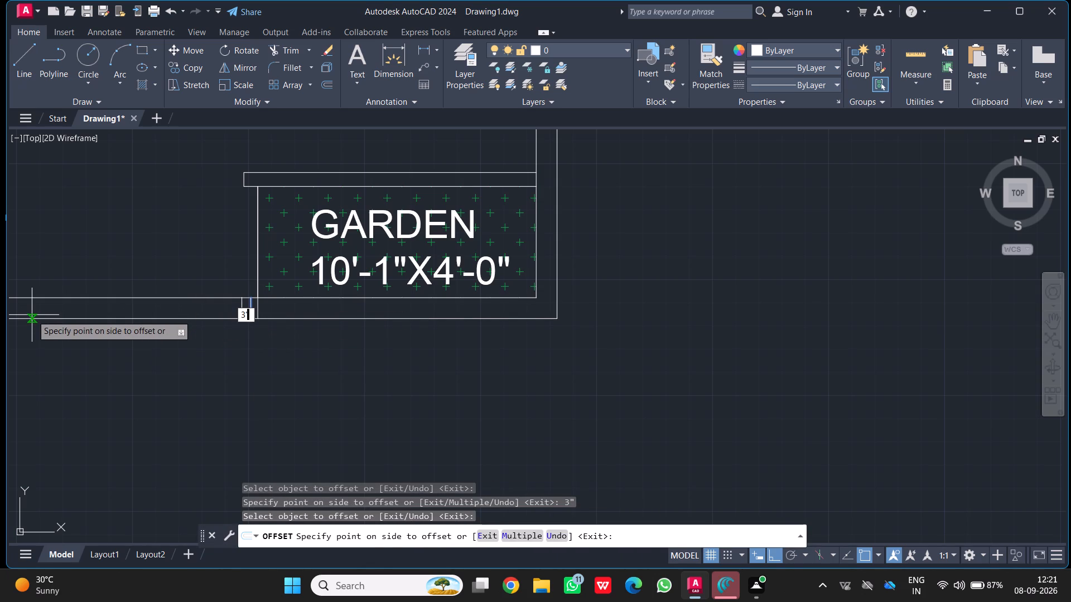
key("Return")
key("Escape")
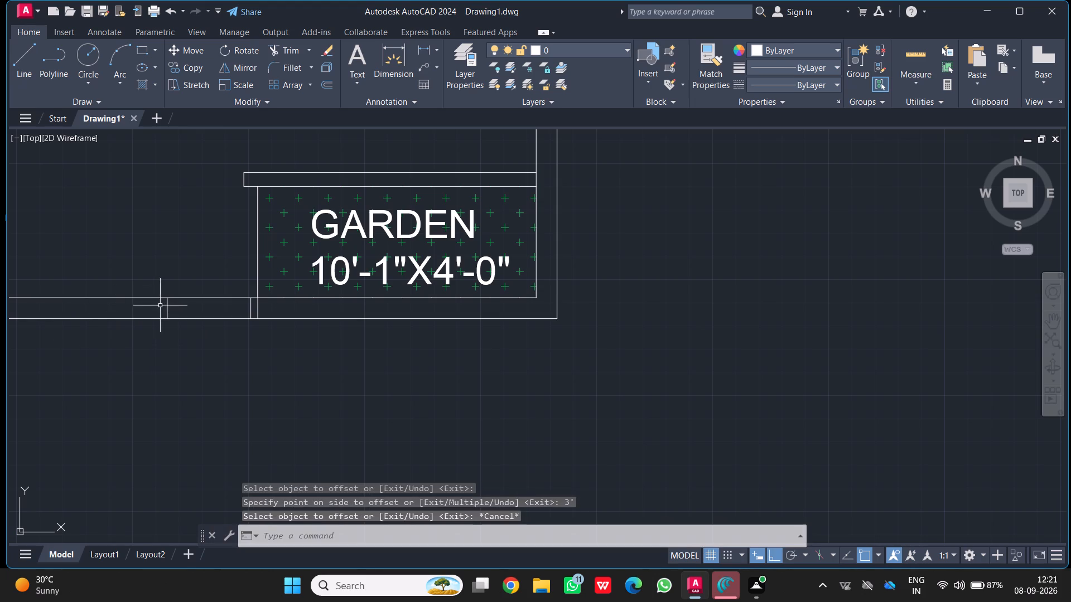
Trim away the cross line at the garden's edge and the south wall faces between the other two, opening a 3' doorway.
key("t")
key("r")
key("Return")
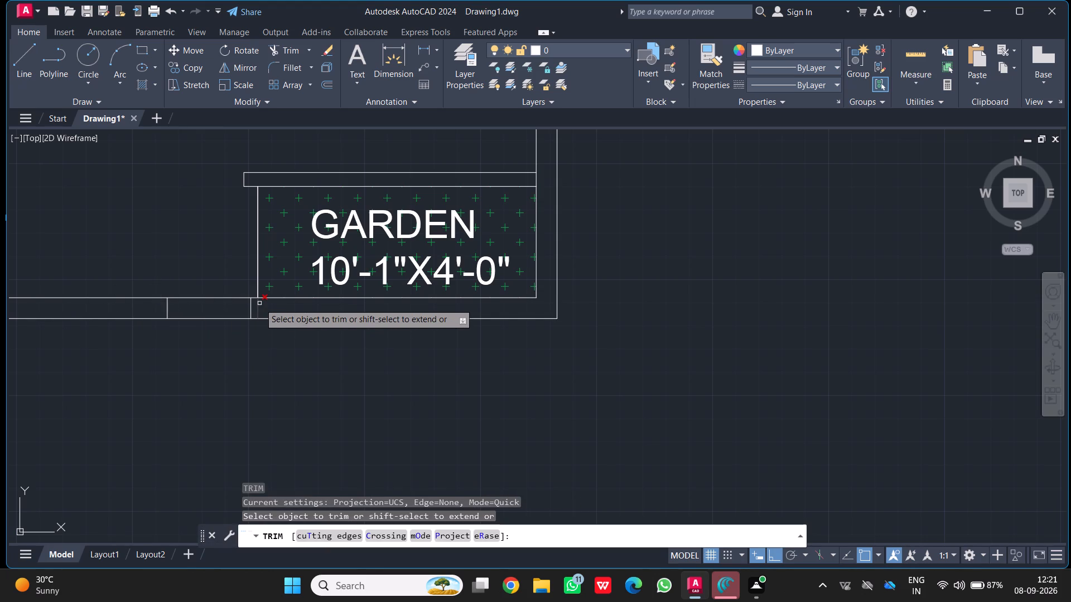
left_click(259, 303)
left_click_drag(205, 271, 211, 359)
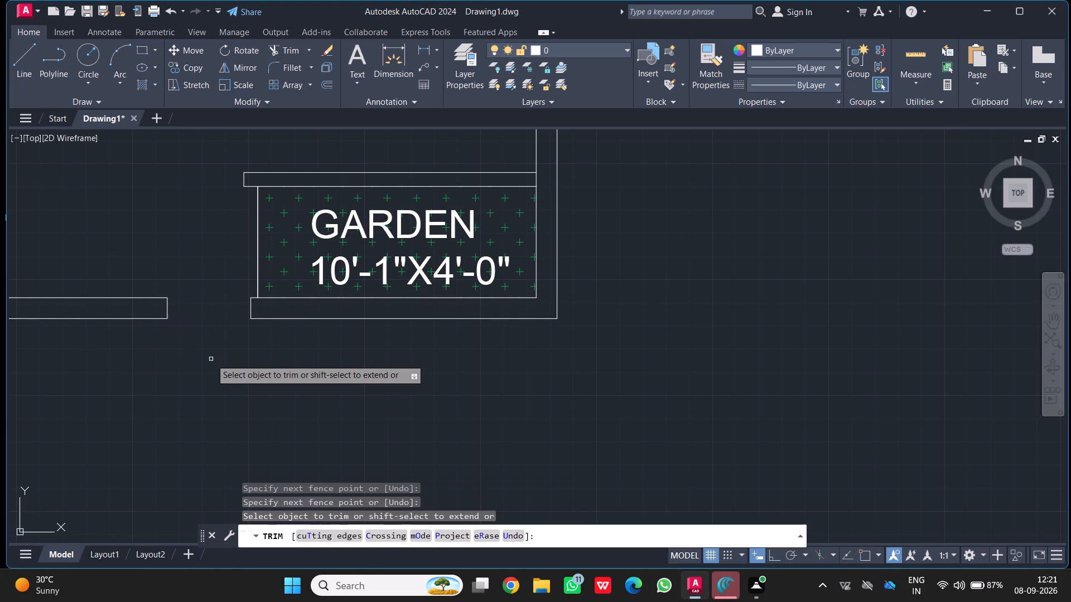
scroll(211, 359, "down", 2)
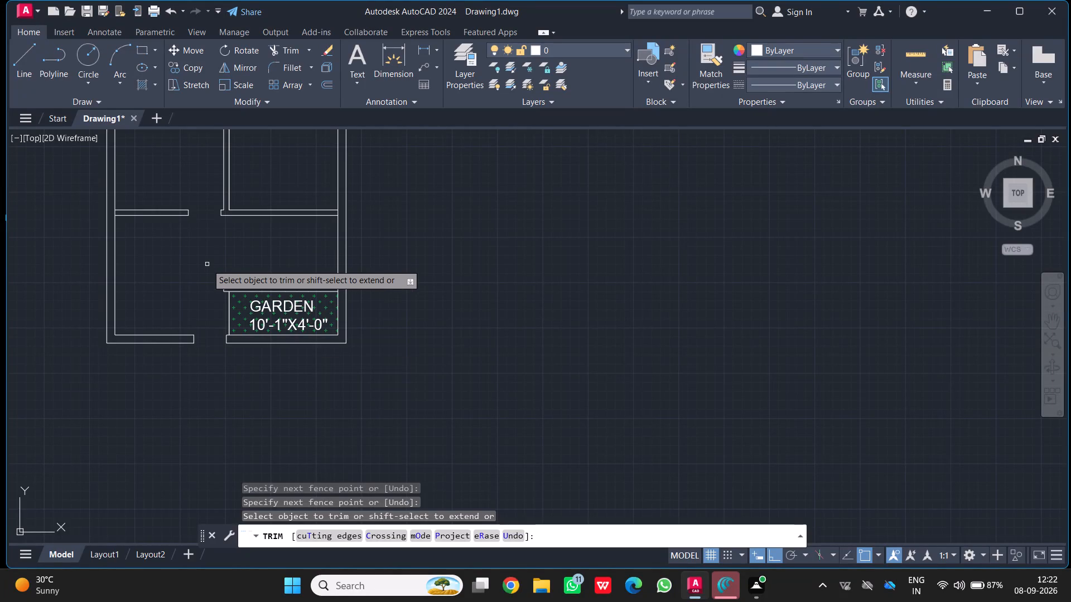
key("Escape")
Draw a short line across the east wall of the small room on the plan's west side, continuing its north inner face.
scroll(181, 245, "down", 4)
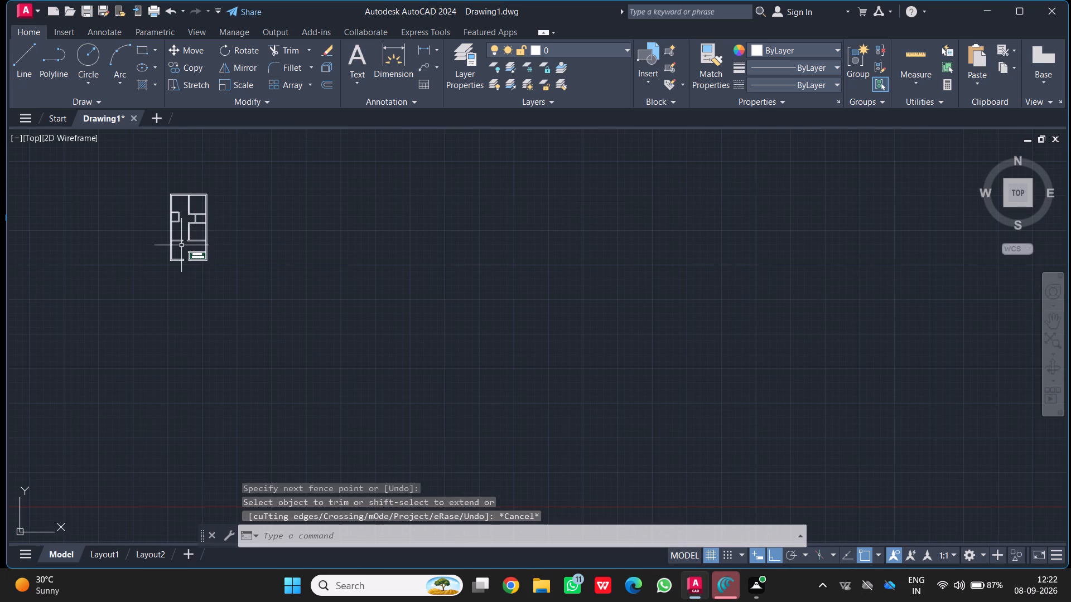
scroll(180, 220, "up", 5)
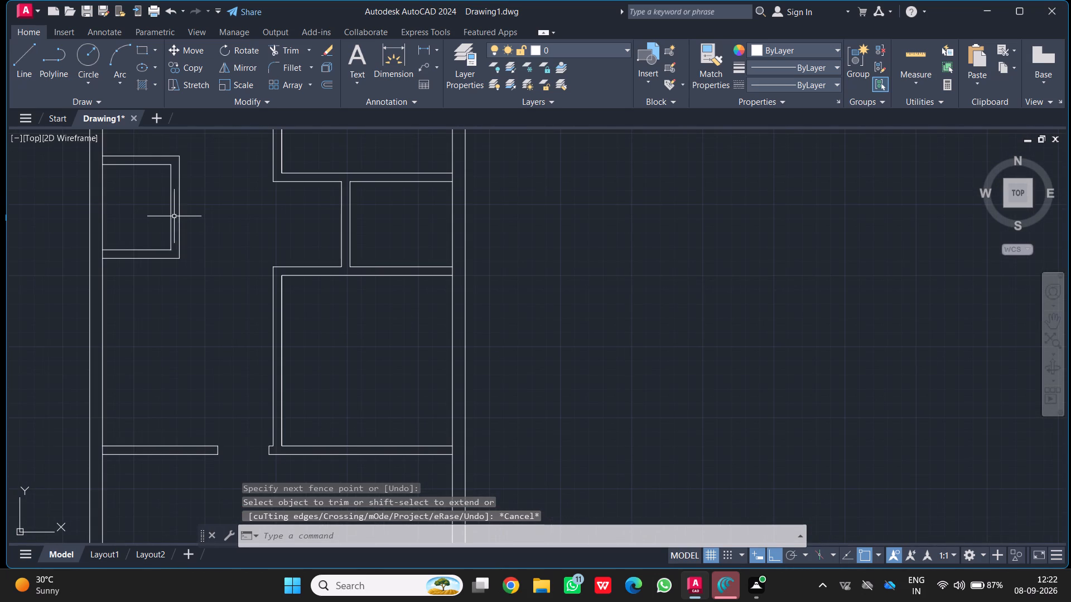
key("l")
key("Return")
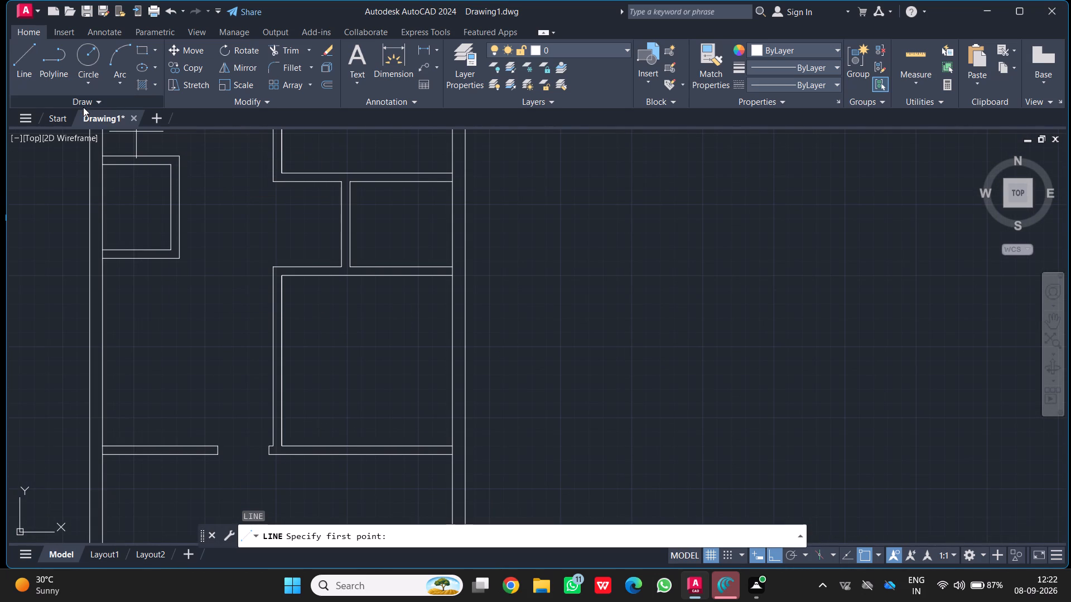
scroll(152, 166, "up", 2)
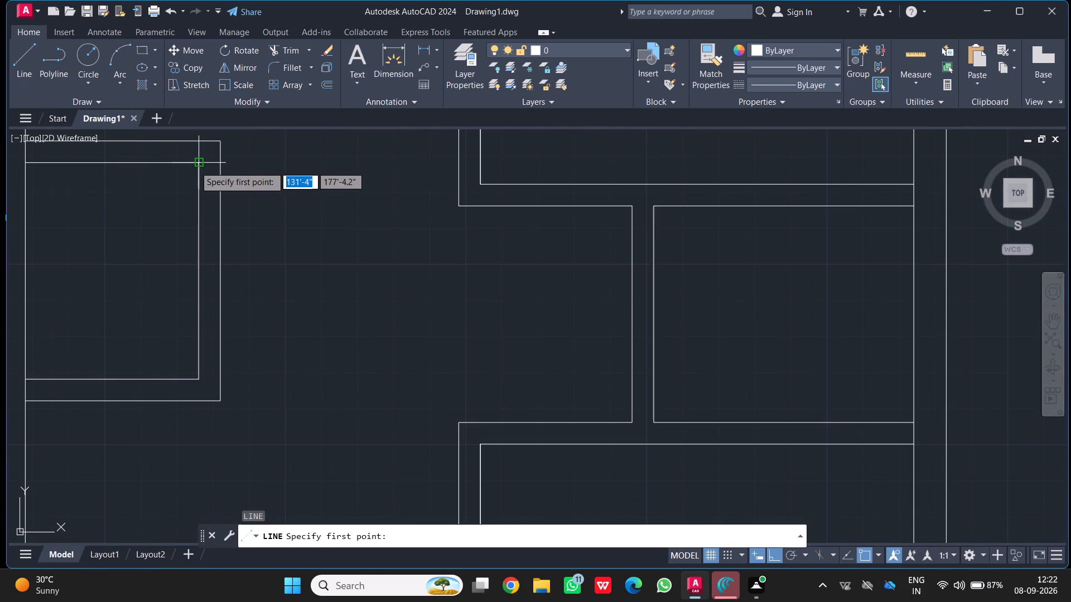
left_click(195, 166)
left_click(219, 165)
key("Return")
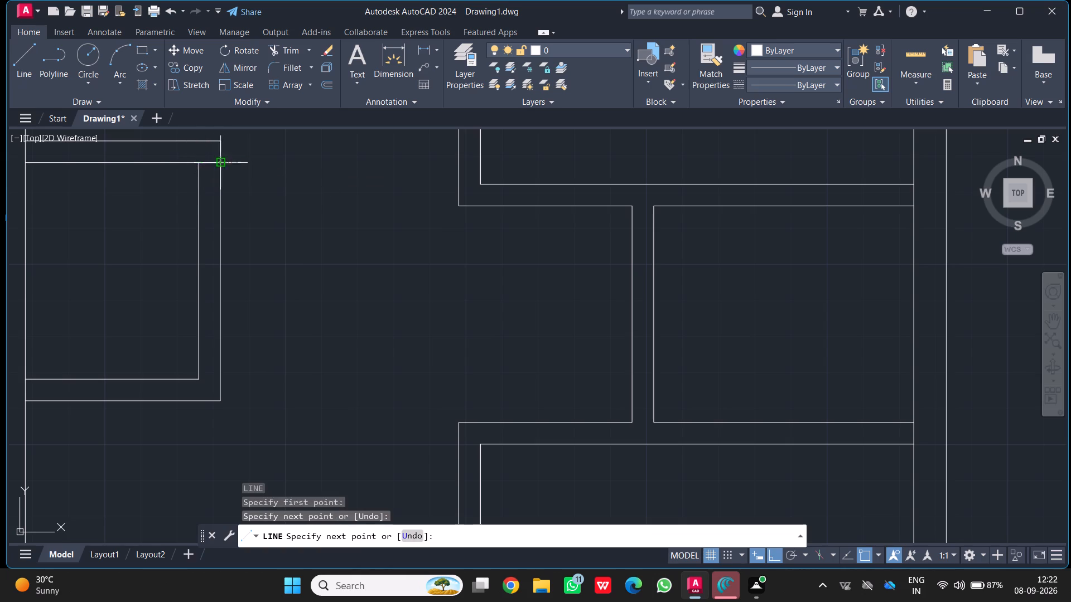
Offset the short cross line in the small room's east wall 3" to the south.
key("o")
key("Return")
left_click(218, 156)
left_click(211, 204)
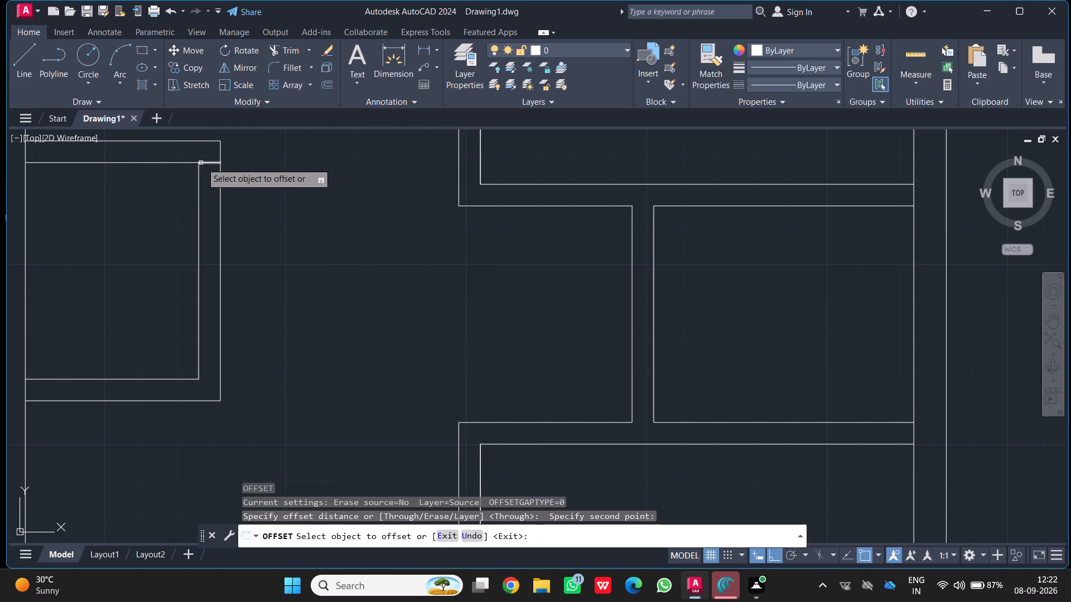
left_click(205, 163)
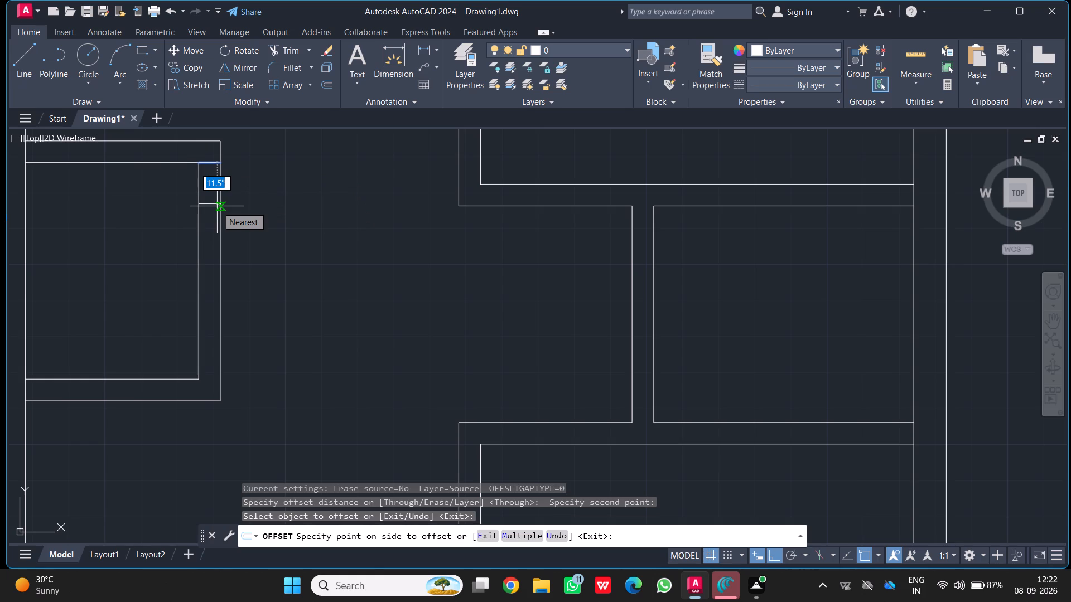
type("3\"")
key("Return")
Offset the new cross line in the small west room's east wall 2'6" further south.
left_click(206, 174)
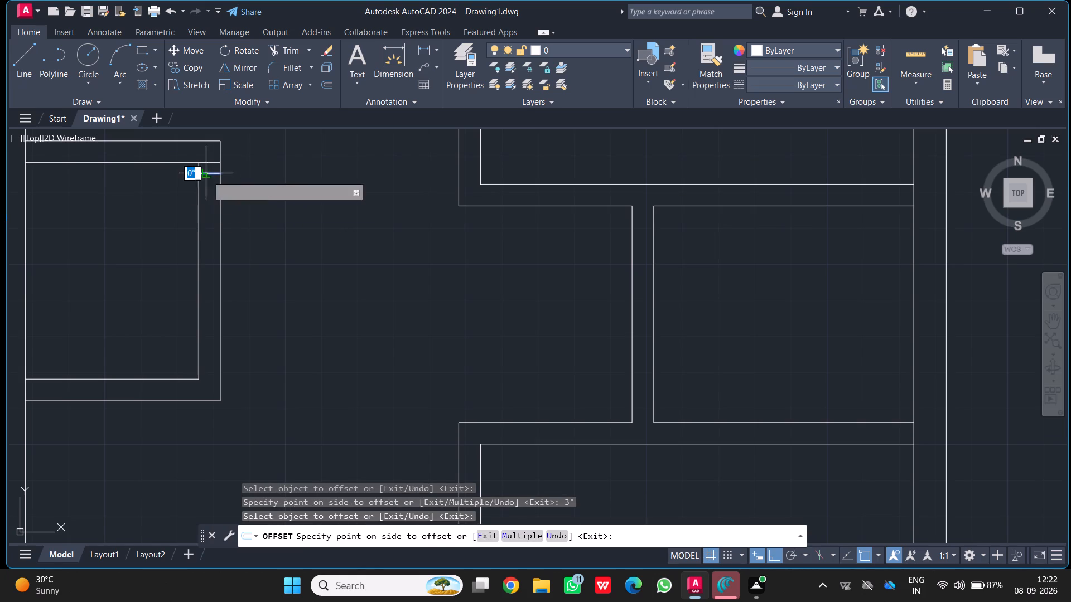
type("2'6\"")
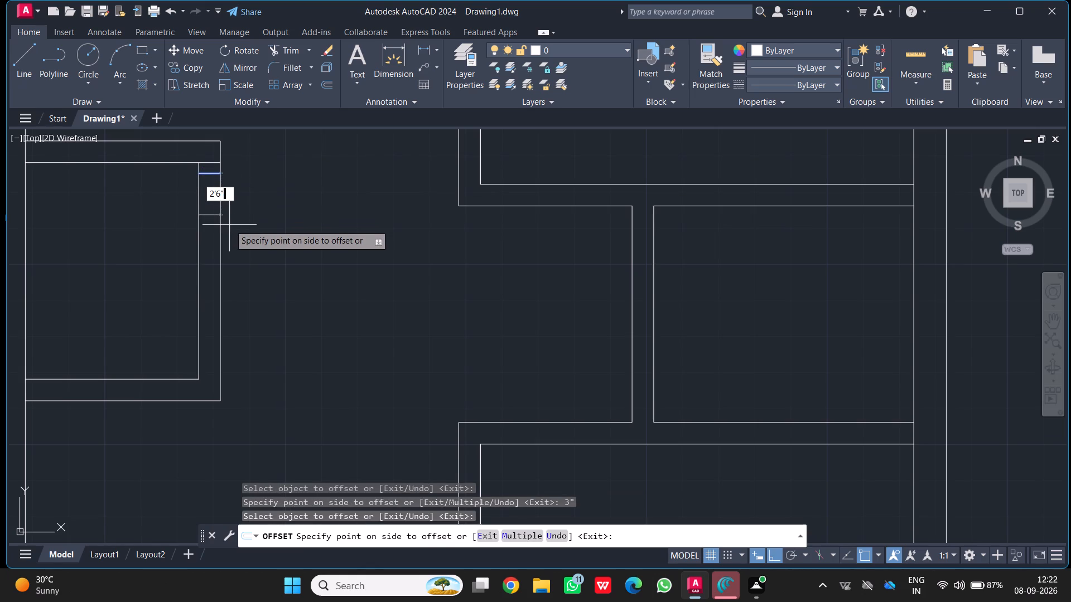
key("Return")
key("Escape")
Trim away the east wall faces between the last two cross lines and the northernmost cross line, opening a 2'6" doorway into the small west room.
type("TR")
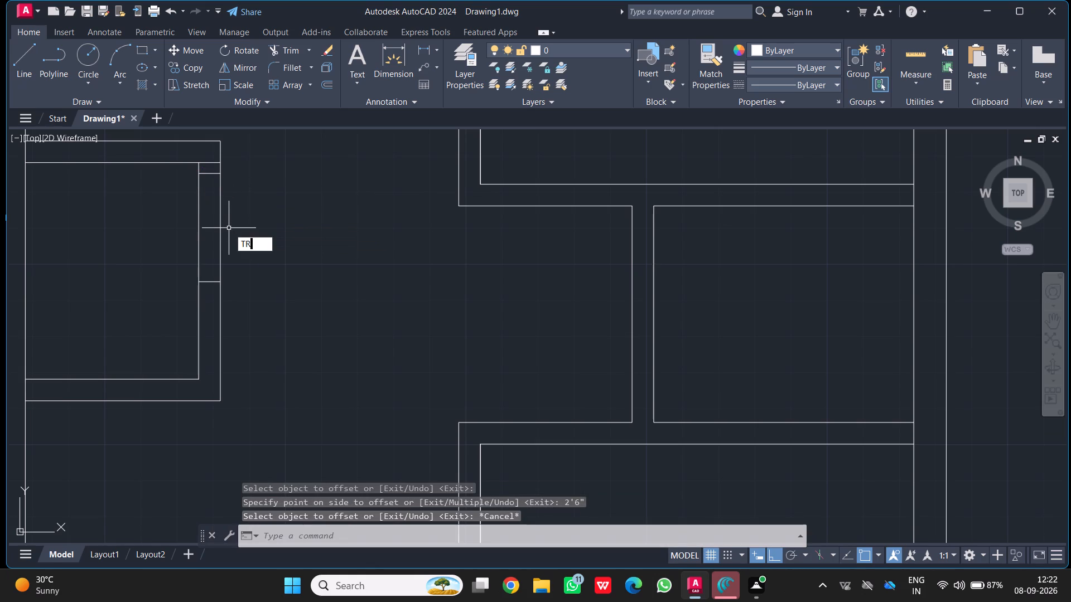
key("Return")
left_click_drag(181, 225, 252, 228)
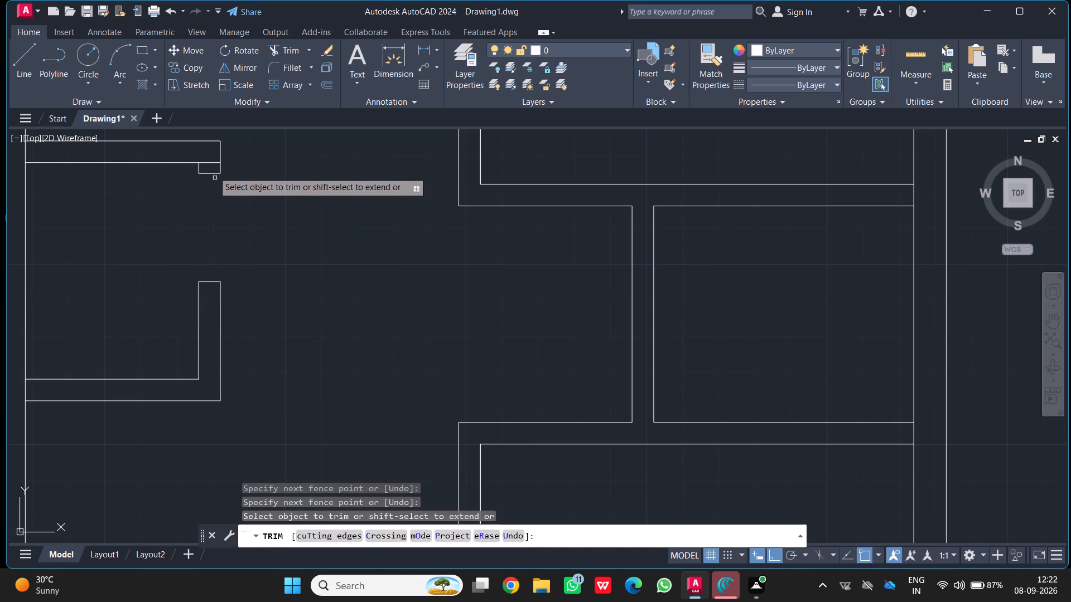
left_click(208, 160)
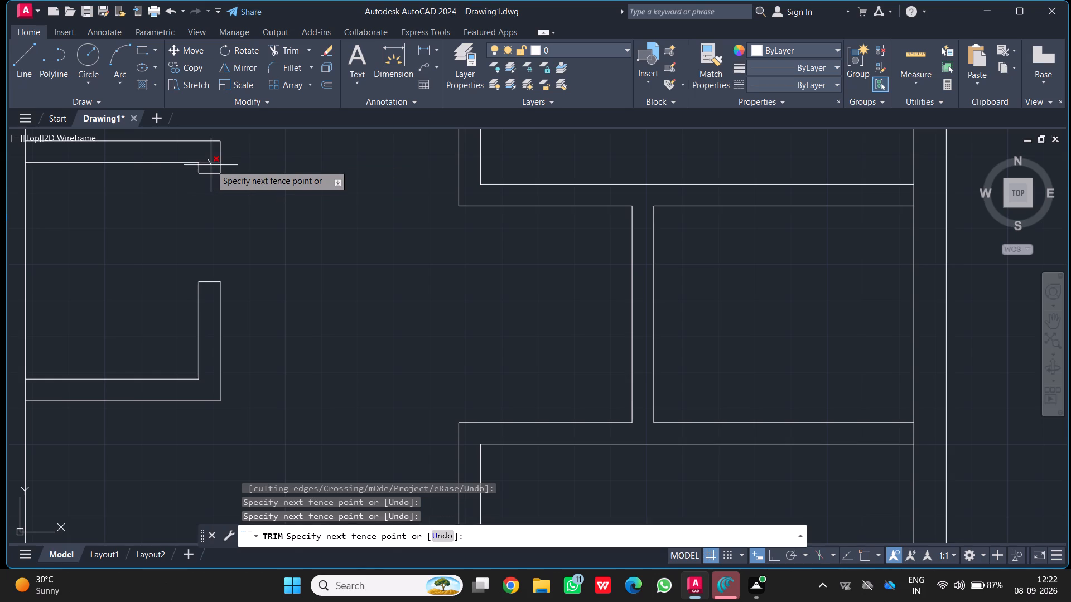
left_click(211, 165)
scroll(235, 242, "down", 3)
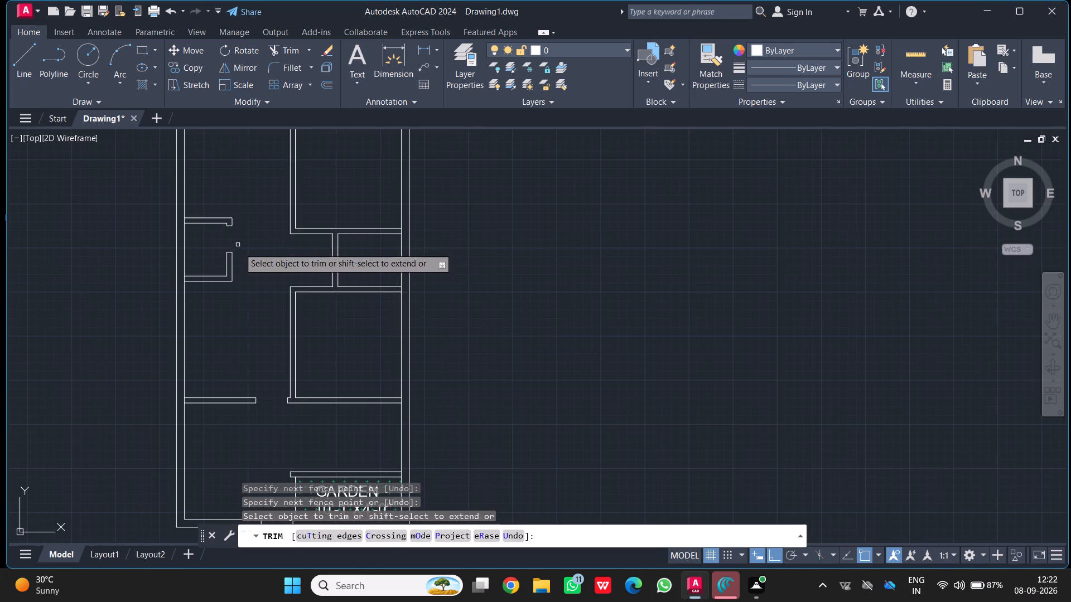
scroll(245, 255, "down", 1)
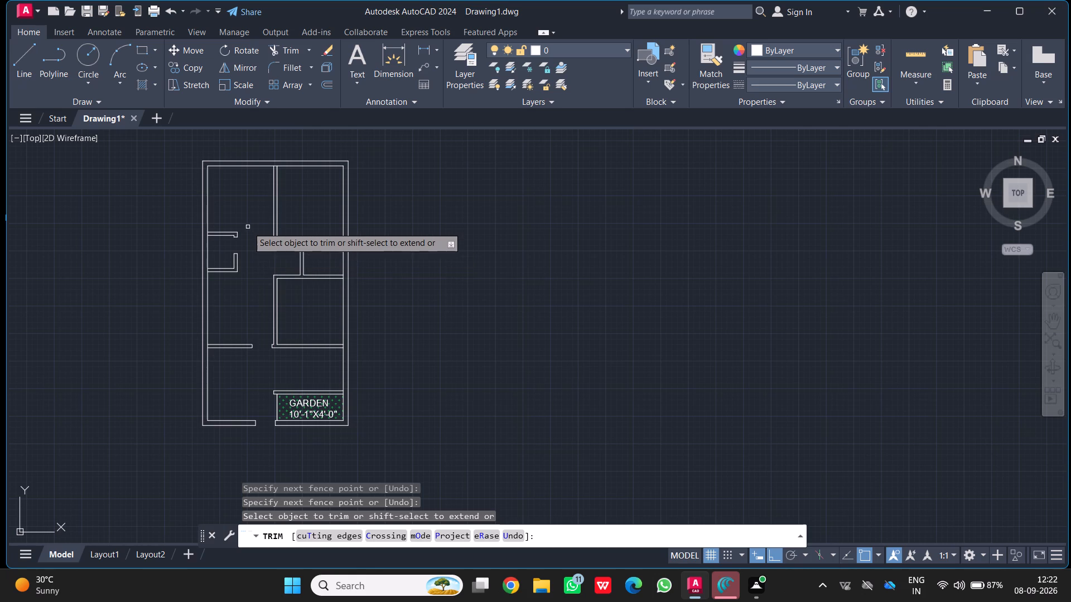
scroll(248, 227, "up", 1)
key("Escape")
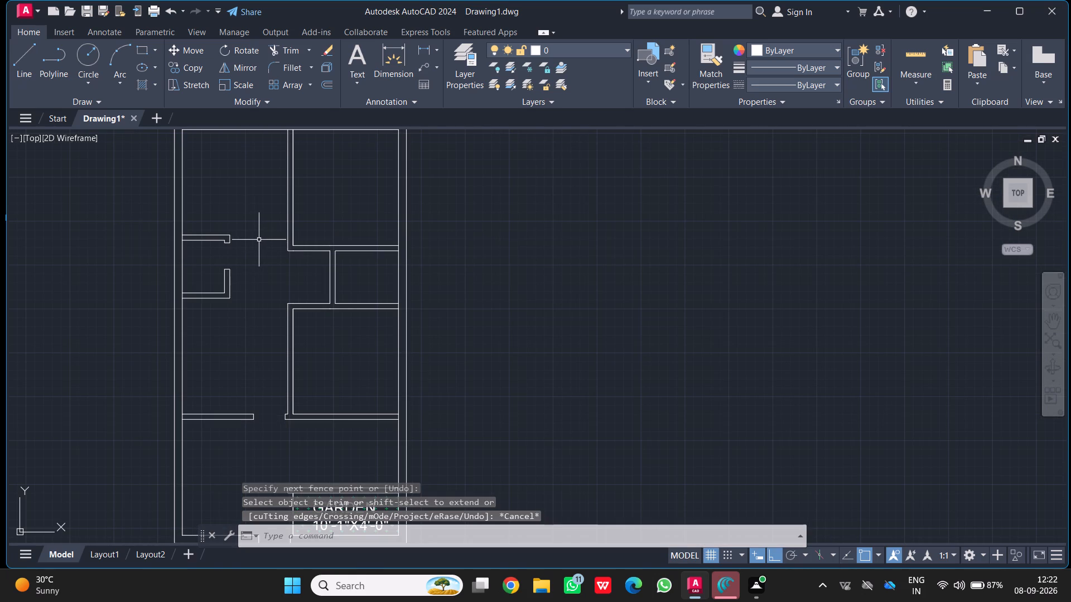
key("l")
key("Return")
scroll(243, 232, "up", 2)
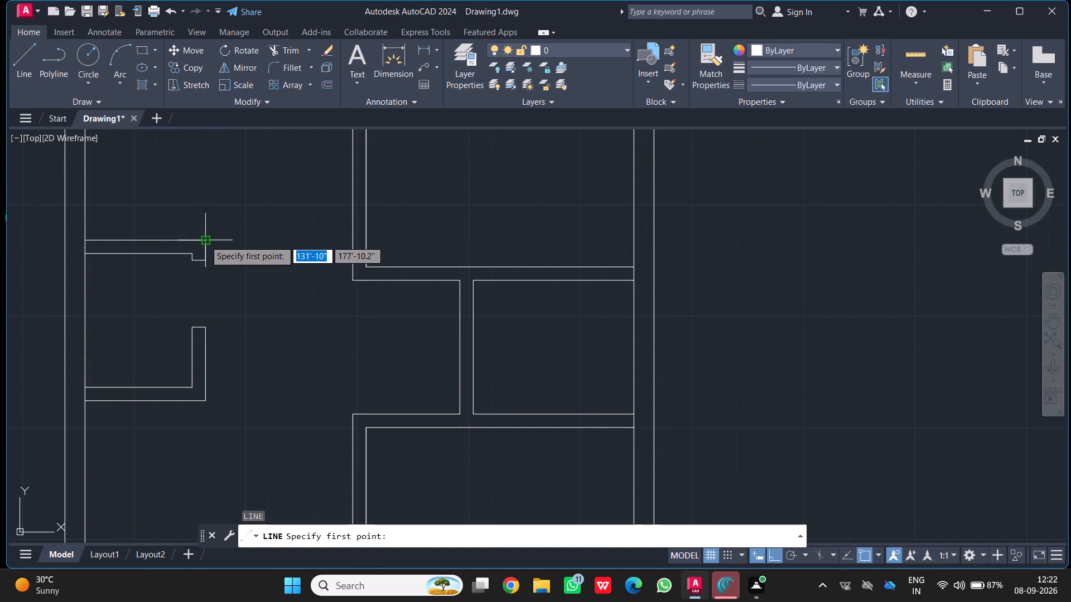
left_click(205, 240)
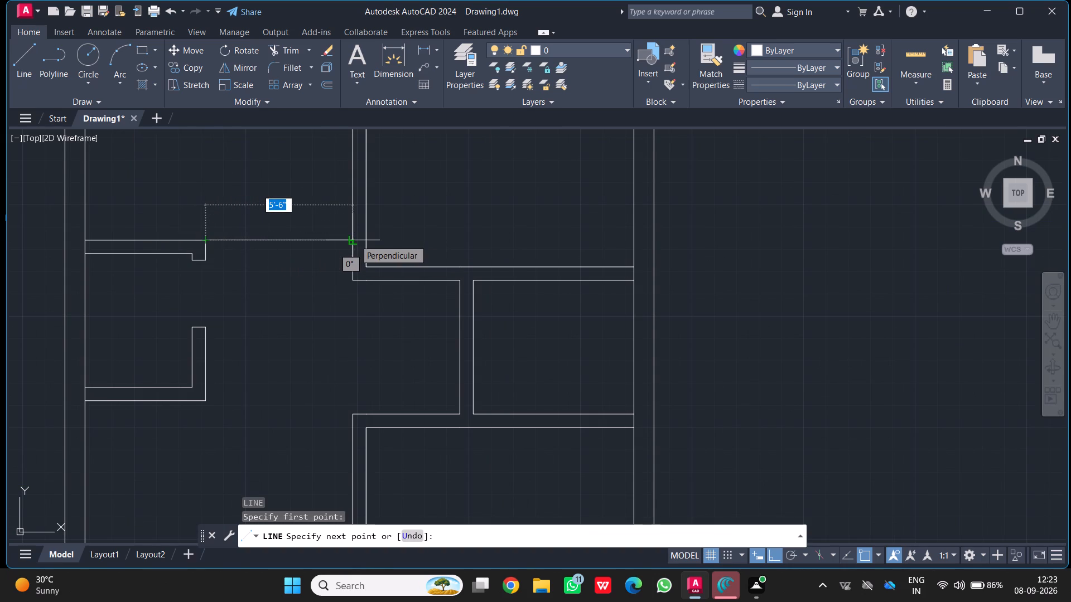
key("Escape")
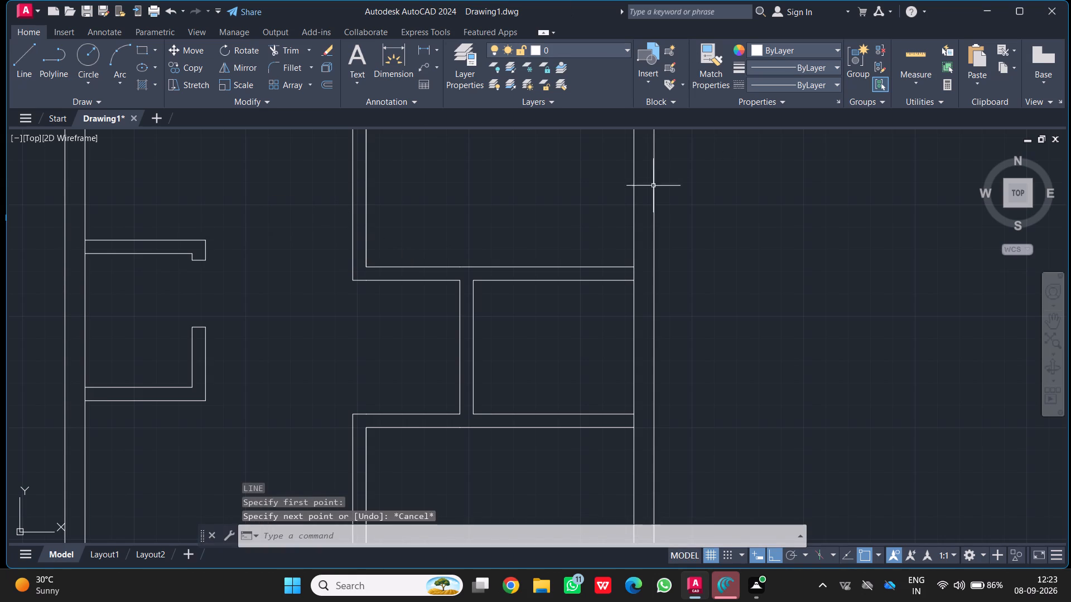
Measure the inner dimensions of the small west room with Quick Measure.
left_click(918, 57)
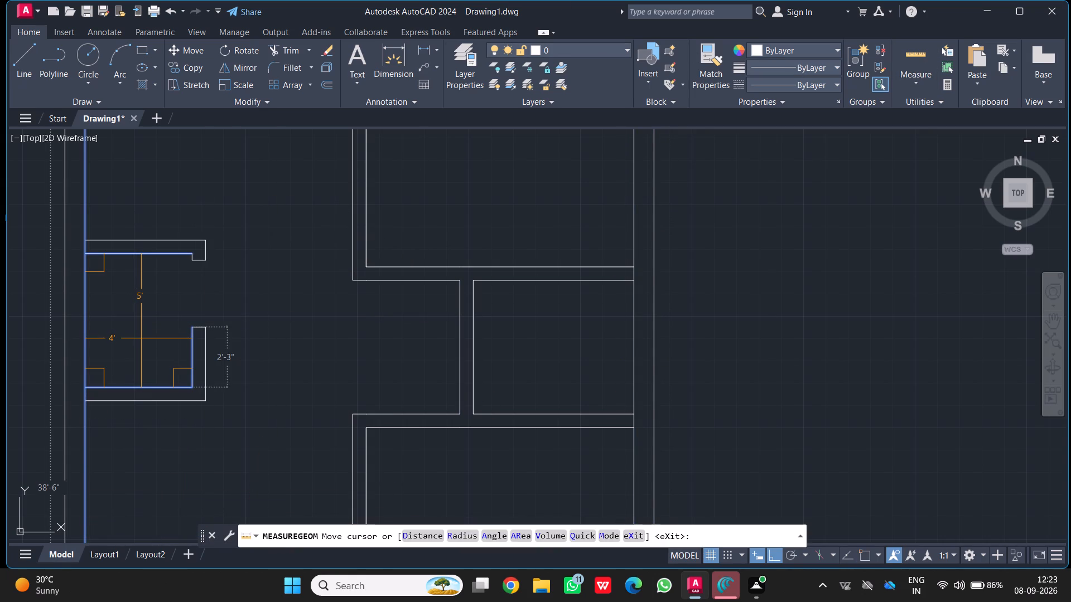
key("Escape")
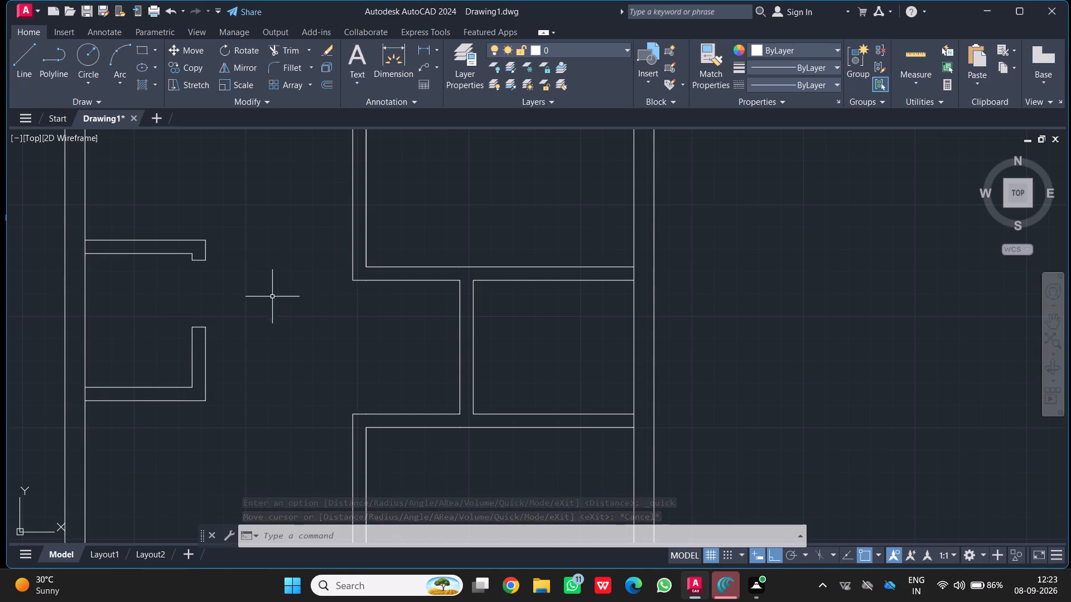
Draw a short line across the south wall of the northeast room, continuing its west inner face.
scroll(244, 305, "down", 2)
middle_click_drag(258, 309, 225, 261)
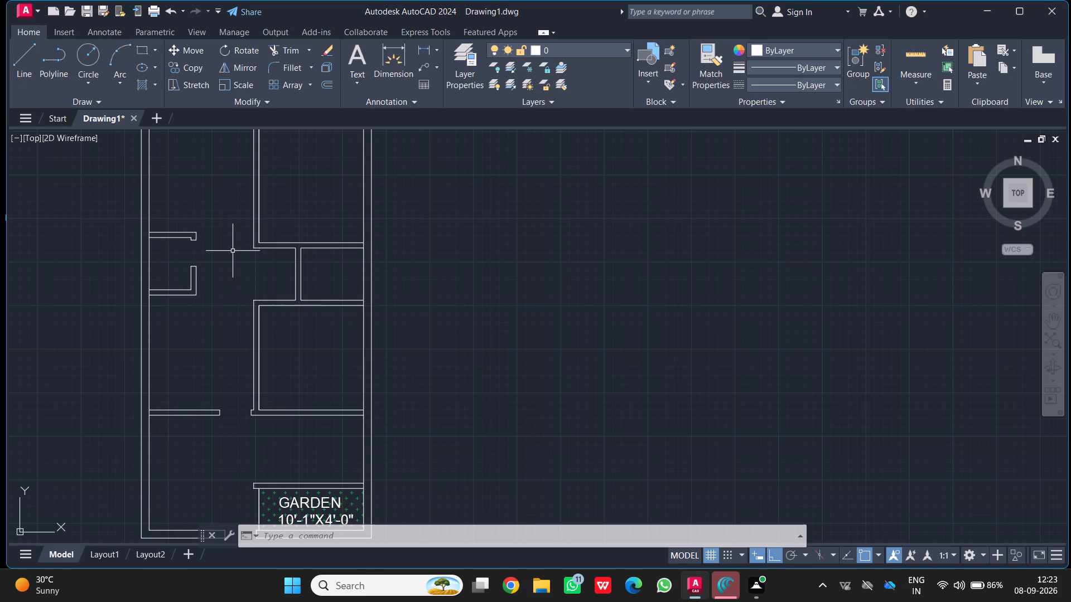
scroll(233, 251, "down", 2)
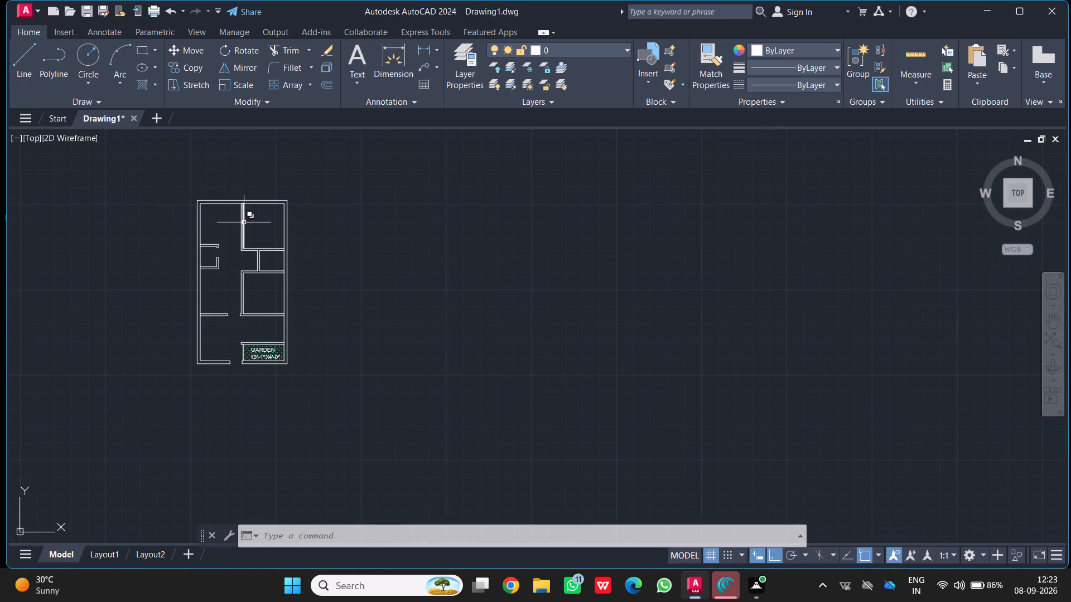
scroll(247, 215, "up", 2)
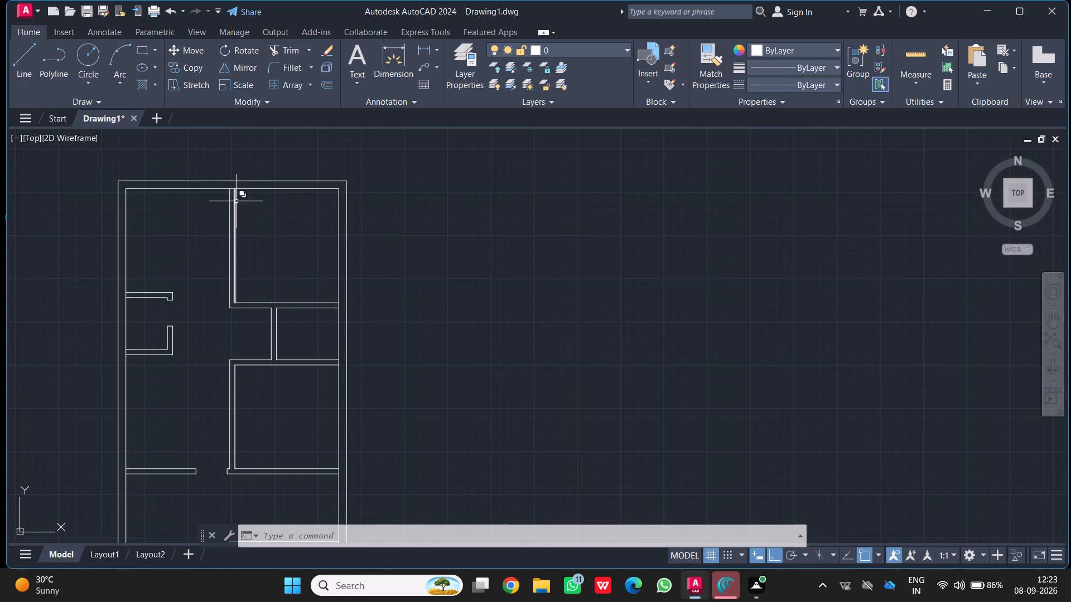
key("l")
key("Return")
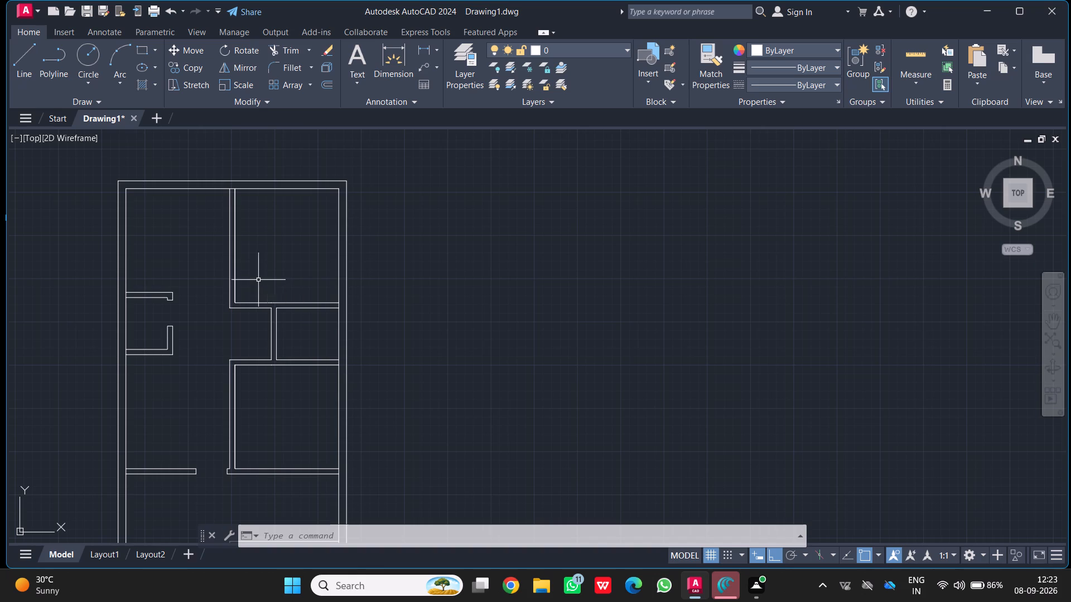
scroll(240, 294, "up", 3)
left_click(211, 326)
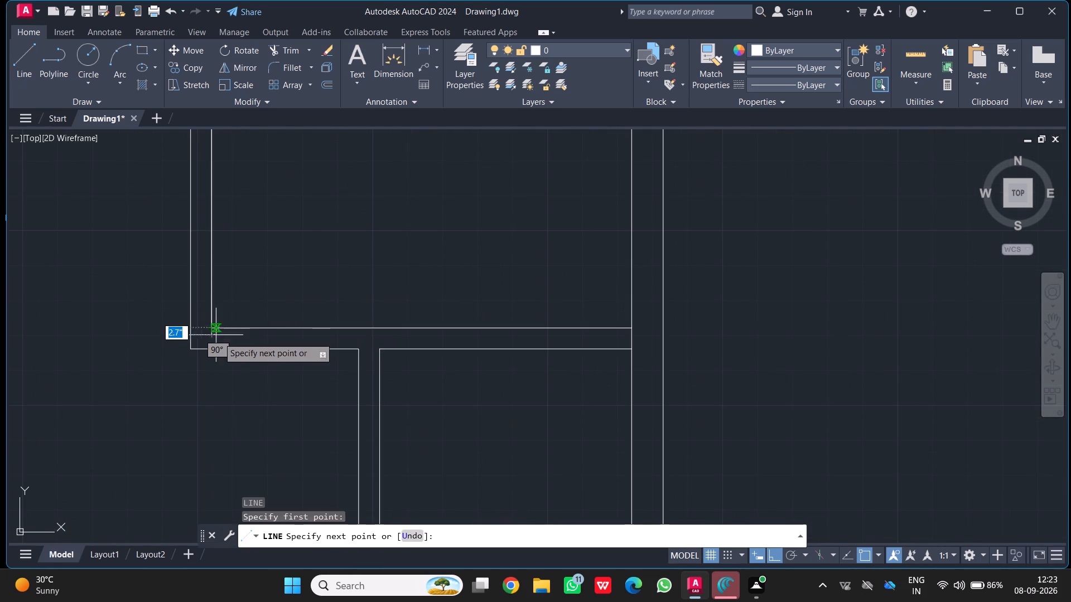
left_click(205, 351)
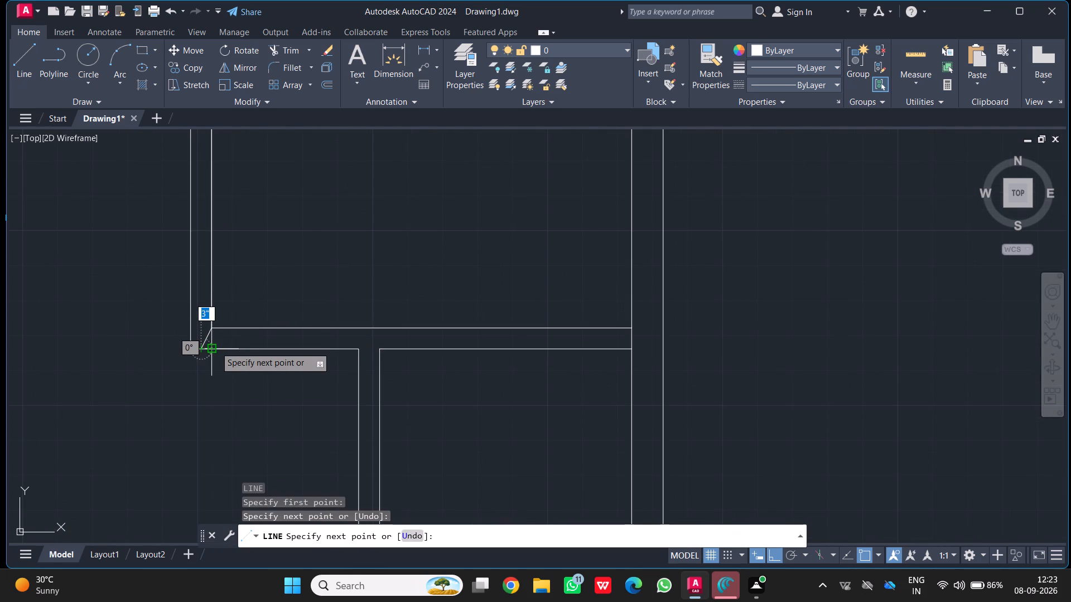
key("ctrl+z")
left_click(216, 347)
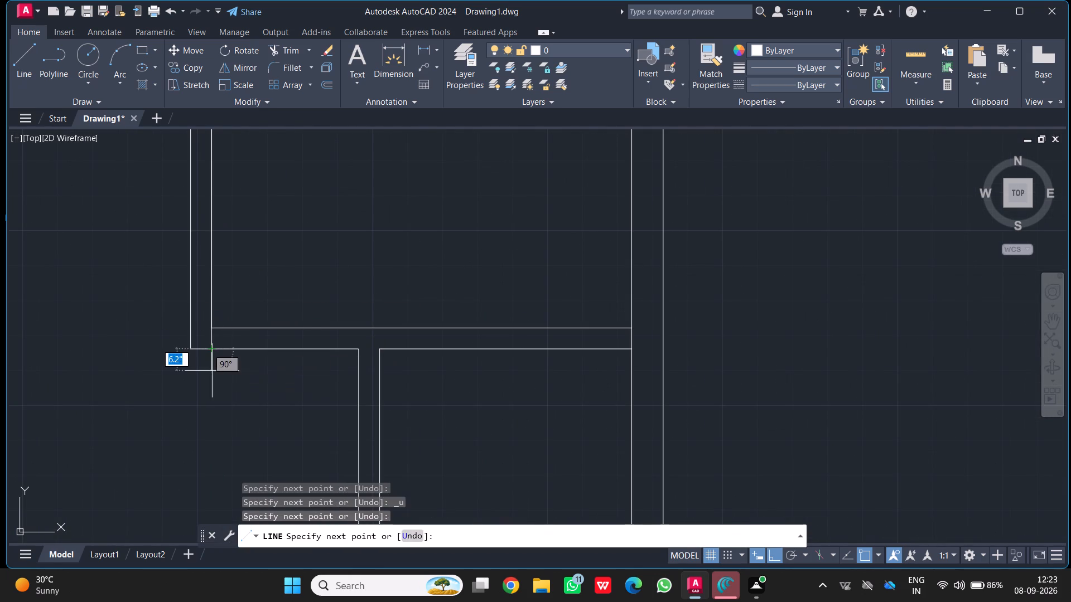
key("Return")
Offset the short cross line in the northeast room's south wall 3" to the east.
key("o")
key("Return")
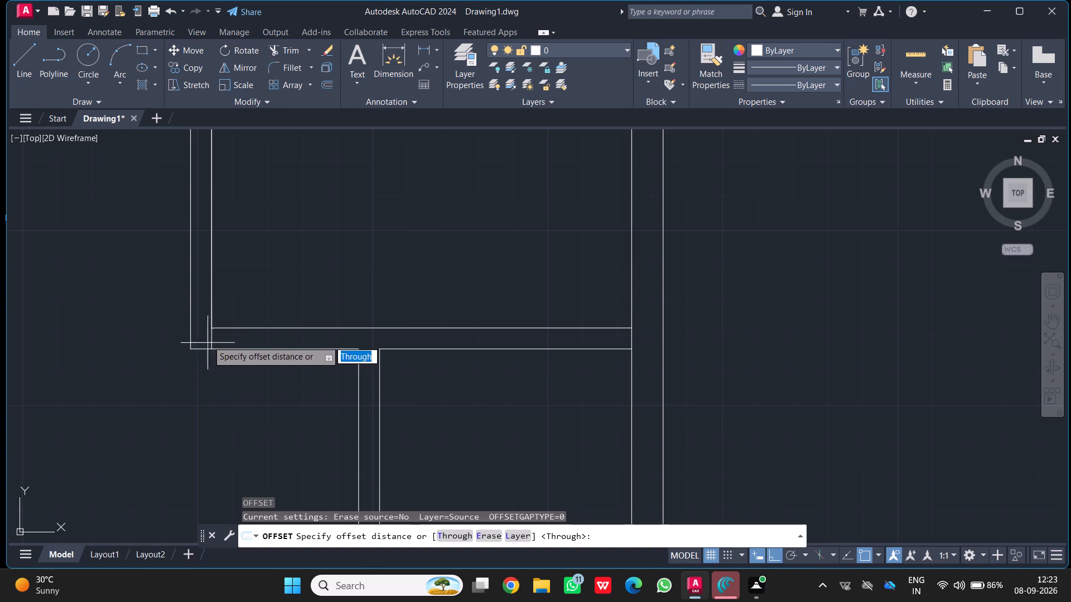
left_click(208, 341)
left_click(220, 341)
left_click(211, 333)
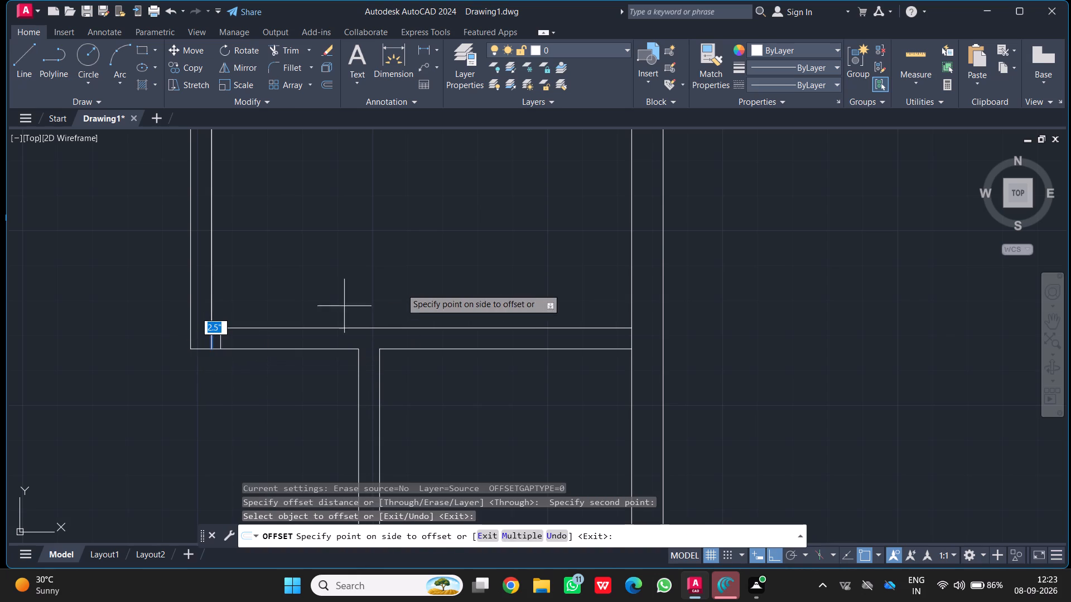
type("3\"")
key("Return")
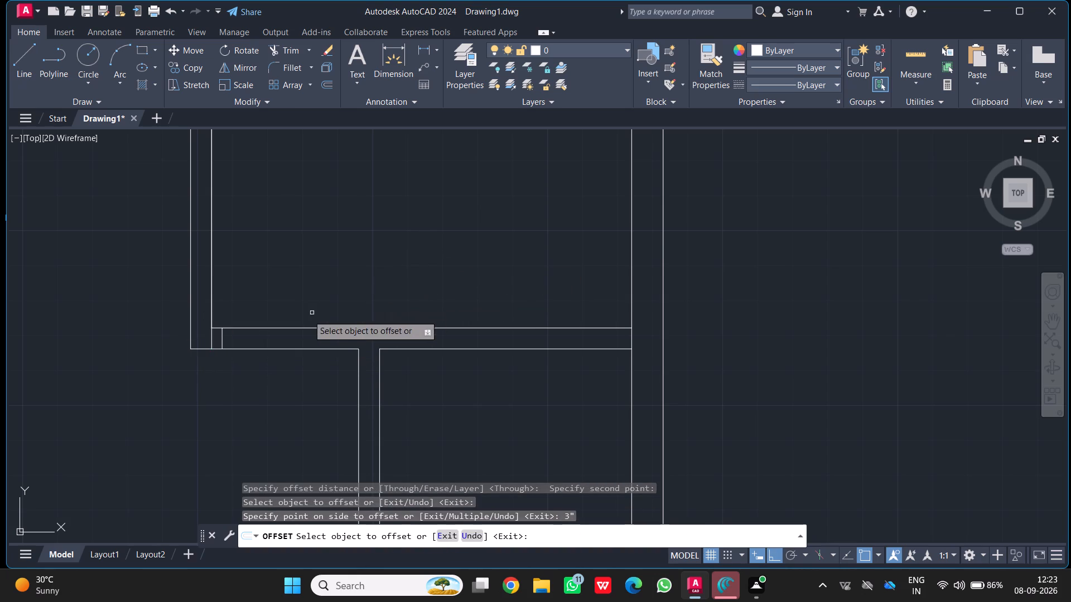
Offset the new cross line in the northeast room's south wall 3' further east.
left_click(221, 341)
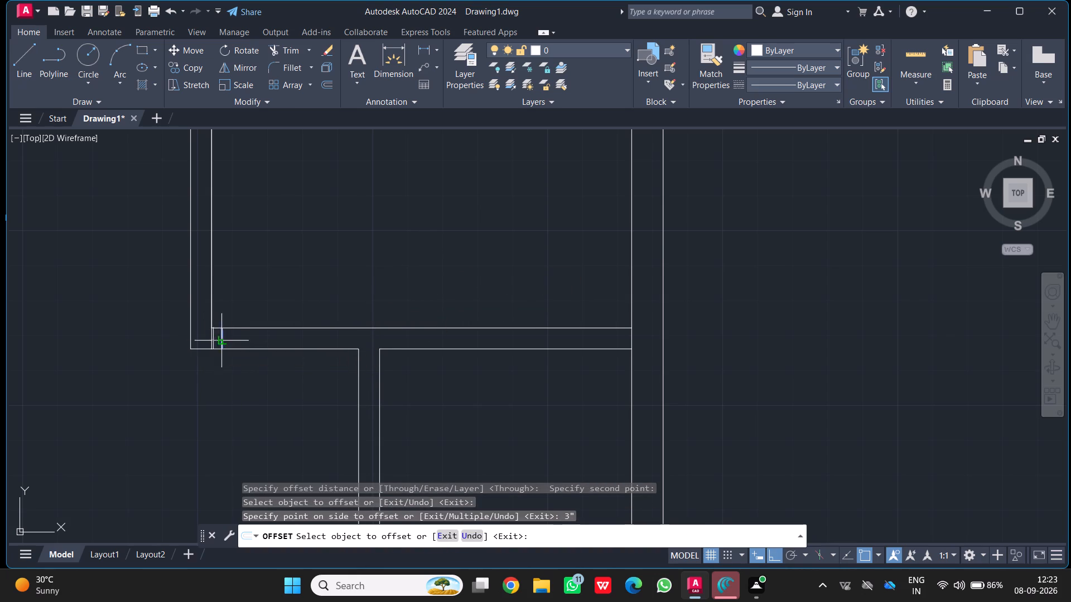
key("3")
key("apostrophe")
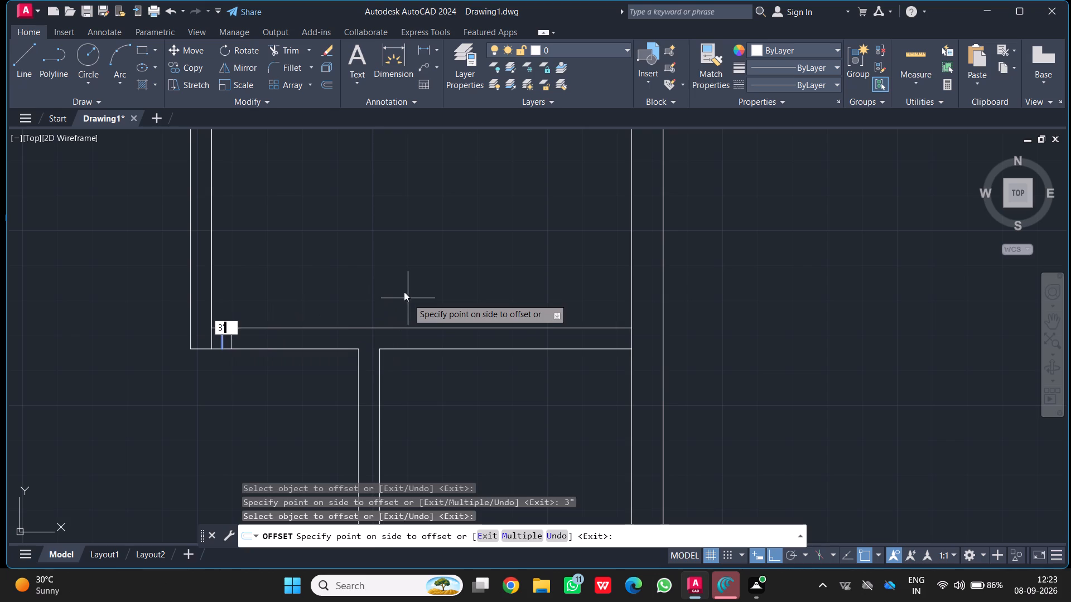
key("Return")
key("Escape")
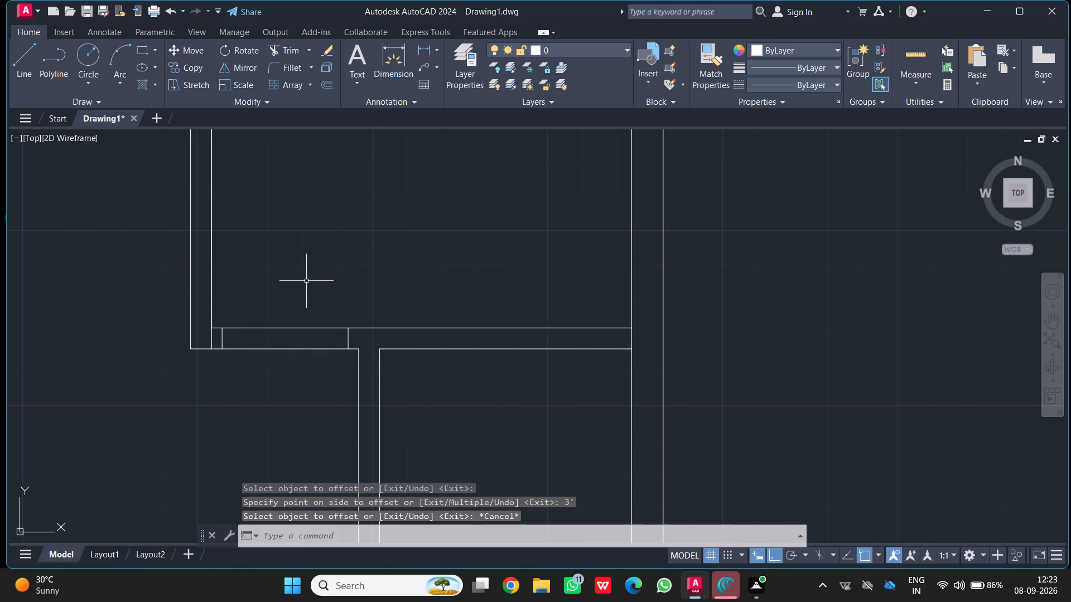
Trim away the south wall faces between the last two cross lines and the westernmost cross line, opening a 3' doorway into the northeast room.
type("TR")
key("Return")
left_click_drag(290, 295, 293, 327)
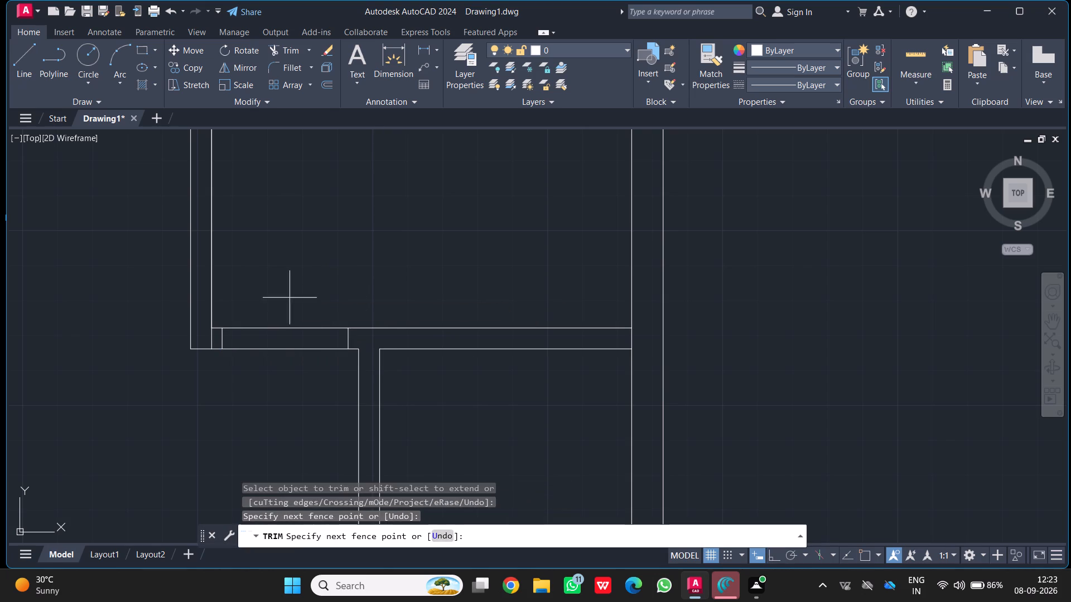
left_click_drag(293, 327, 300, 405)
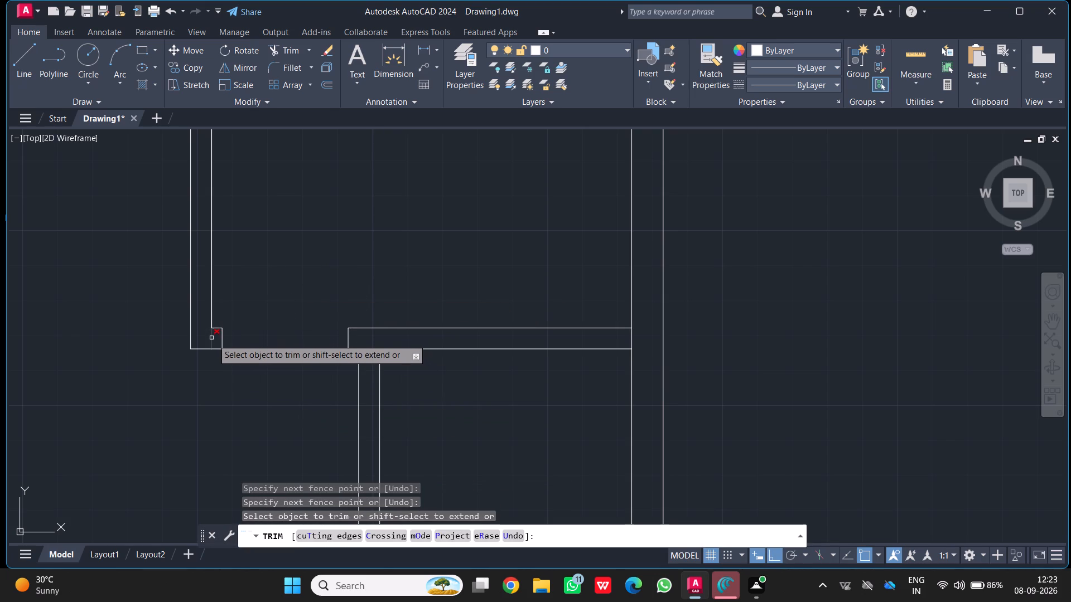
left_click(213, 339)
key("Escape")
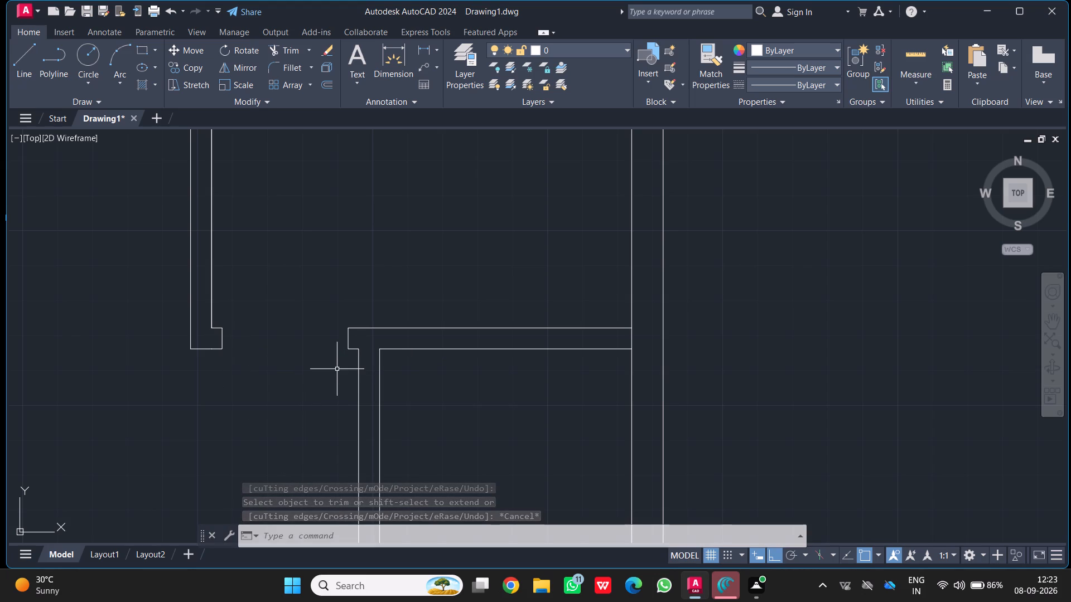
Draw a short line across the north end of the small east room's west wall, joining its two faces.
scroll(323, 380, "down", 1)
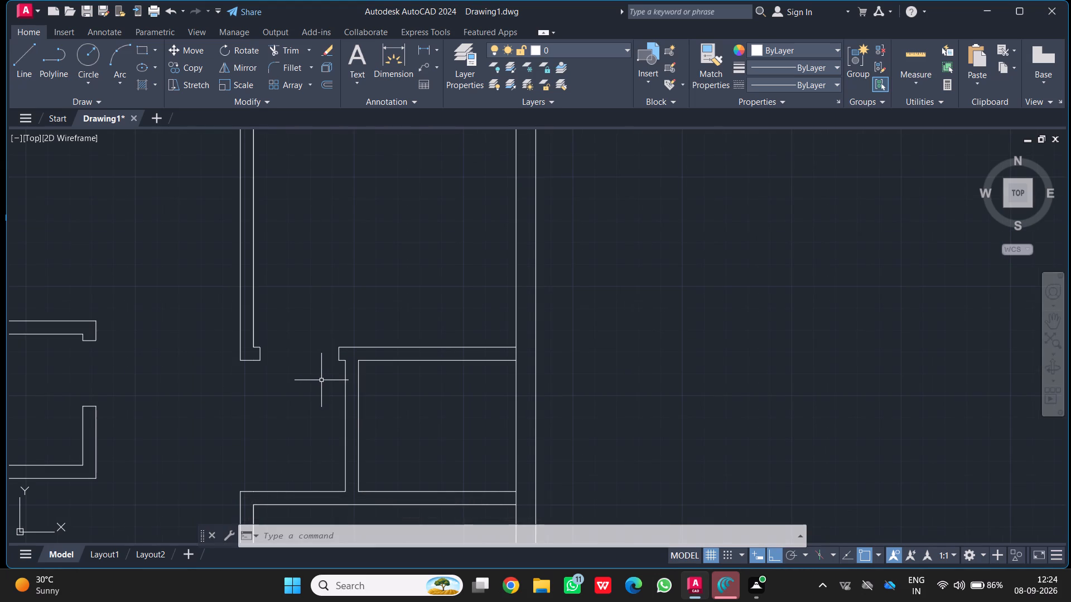
scroll(291, 367, "down", 2)
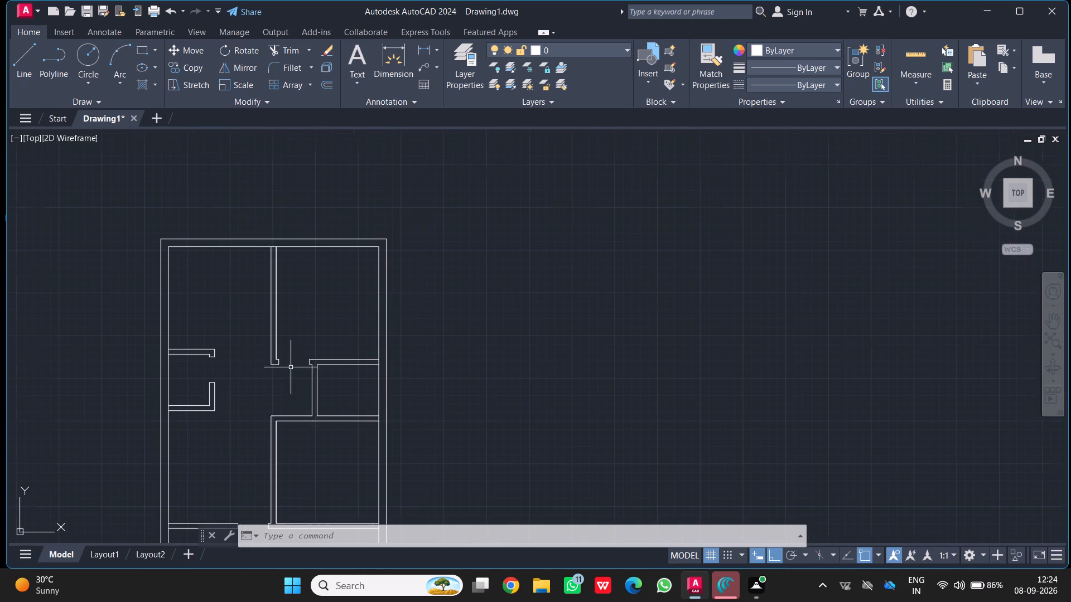
middle_click_drag(305, 386, 309, 336)
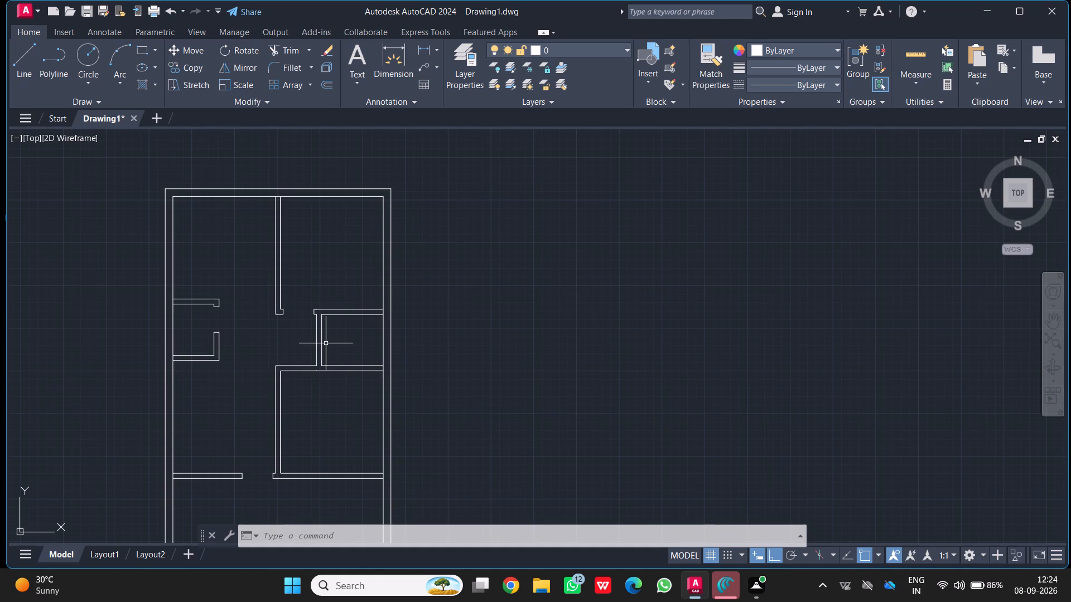
key("l")
key("Return")
scroll(350, 327, "up", 2)
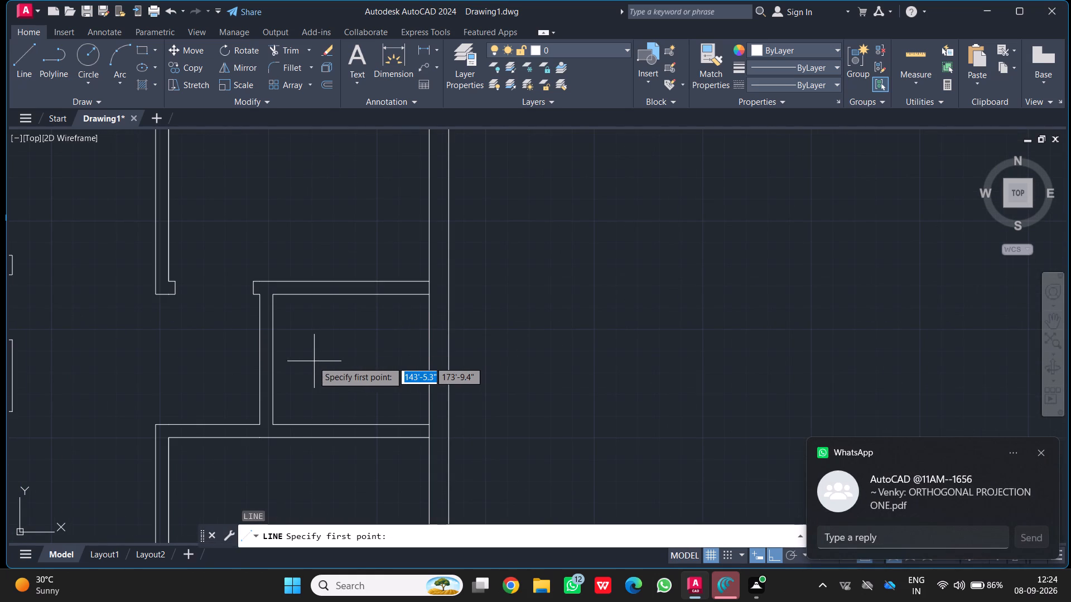
middle_click_drag(307, 358, 324, 304)
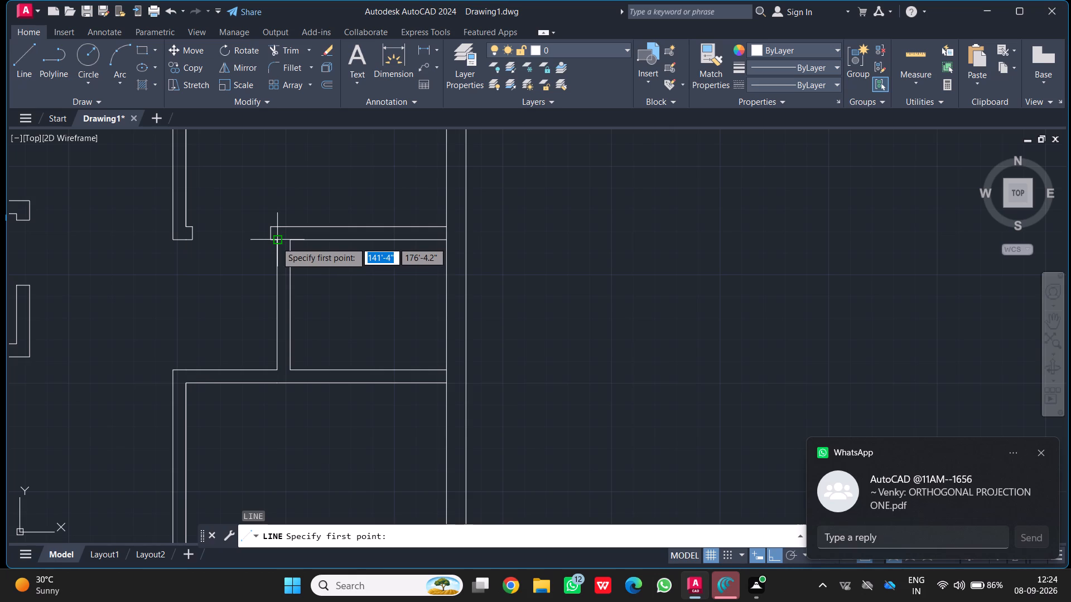
scroll(277, 237, "up", 2)
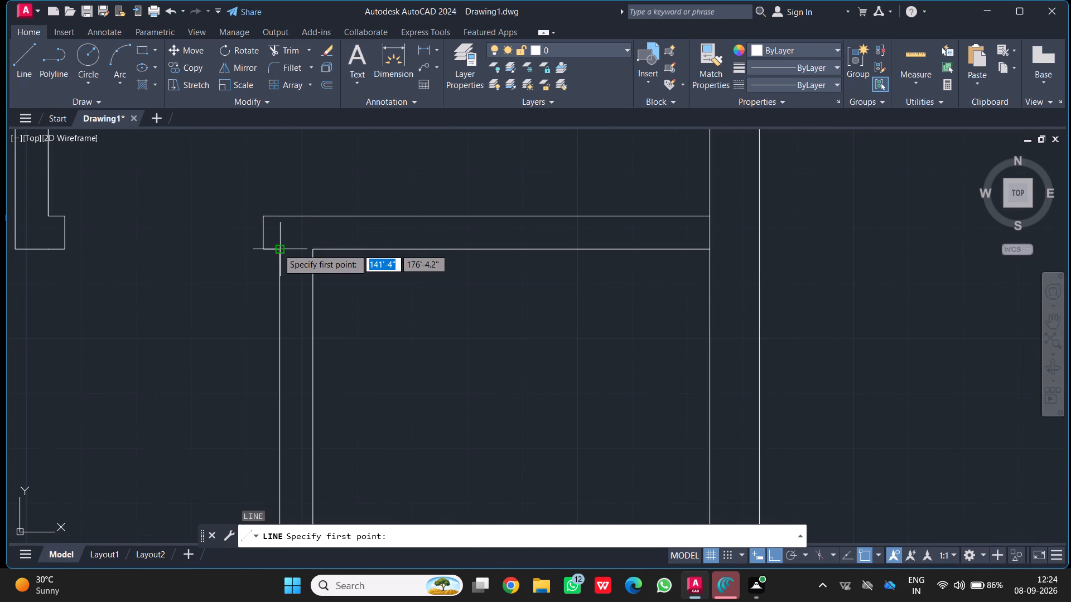
left_click(278, 249)
left_click(311, 250)
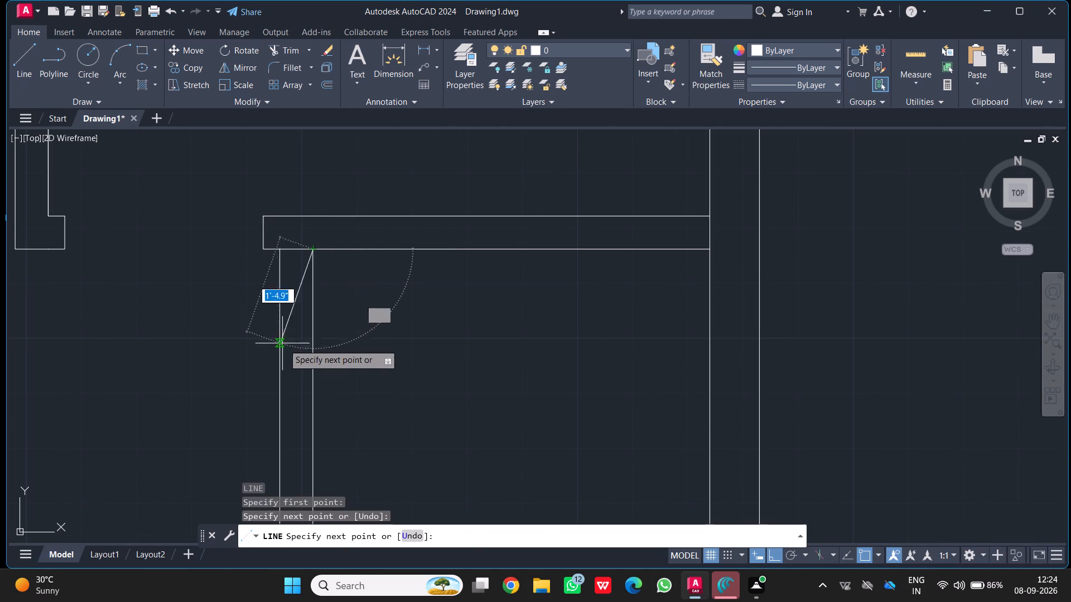
key("Return")
Offset the short cross line in the small east room's west wall 3" to the south.
key("o")
key("Return")
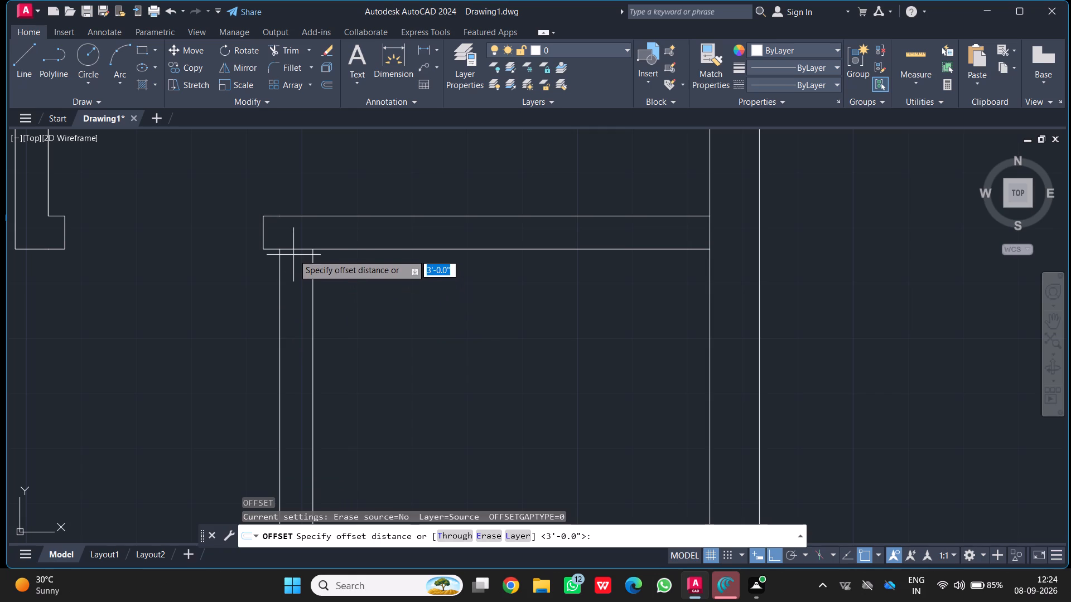
left_click(293, 254)
left_click(297, 265)
left_click(298, 249)
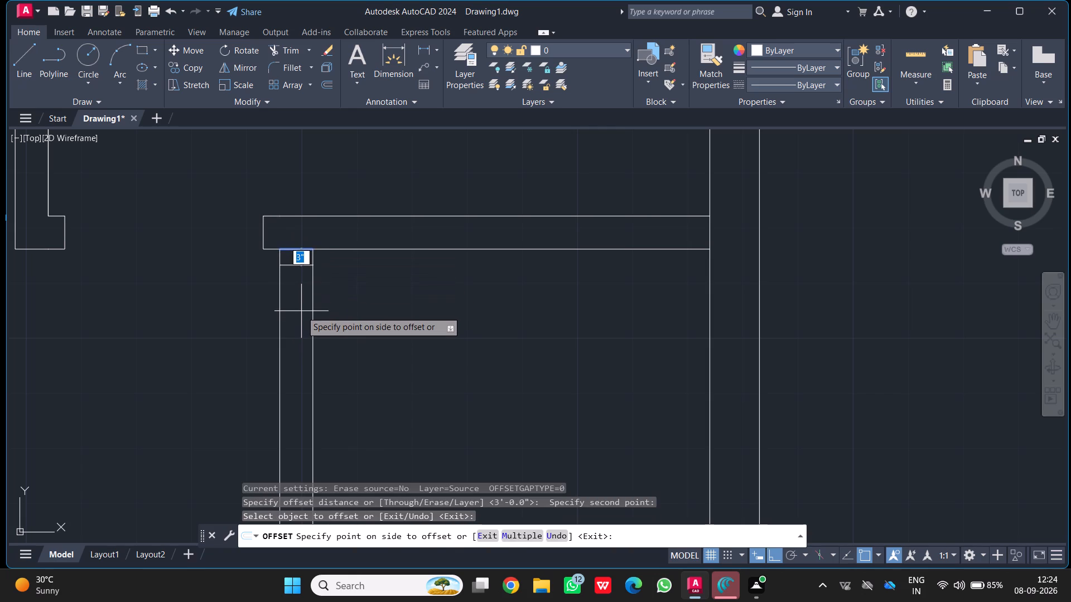
type("3\"")
key("Return")
Offset the new cross line in the small east room's west wall 2'6" further south.
left_click(291, 265)
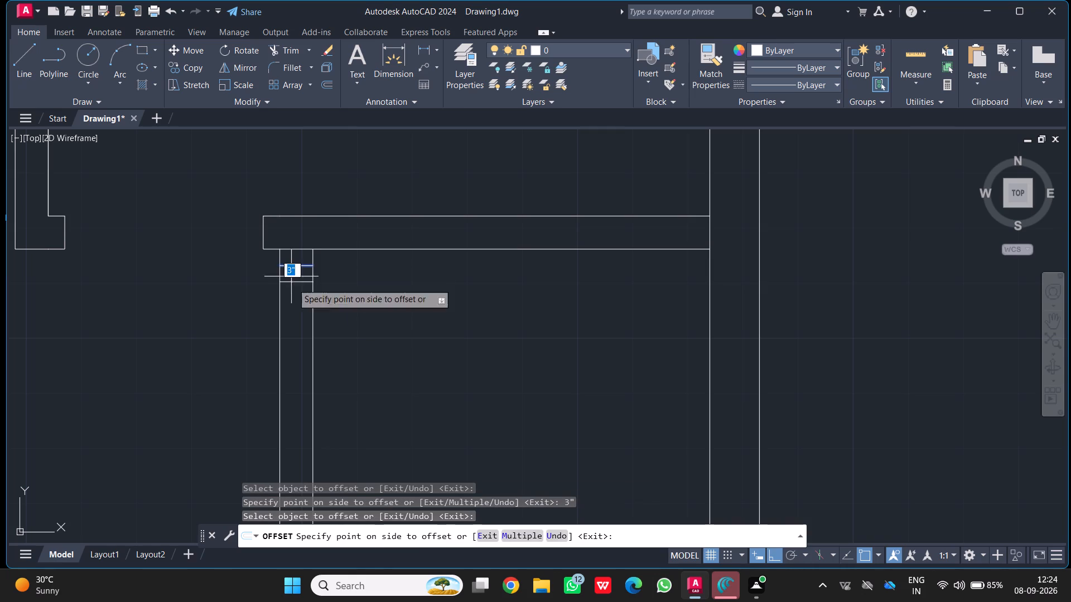
key("2")
key("apostrophe")
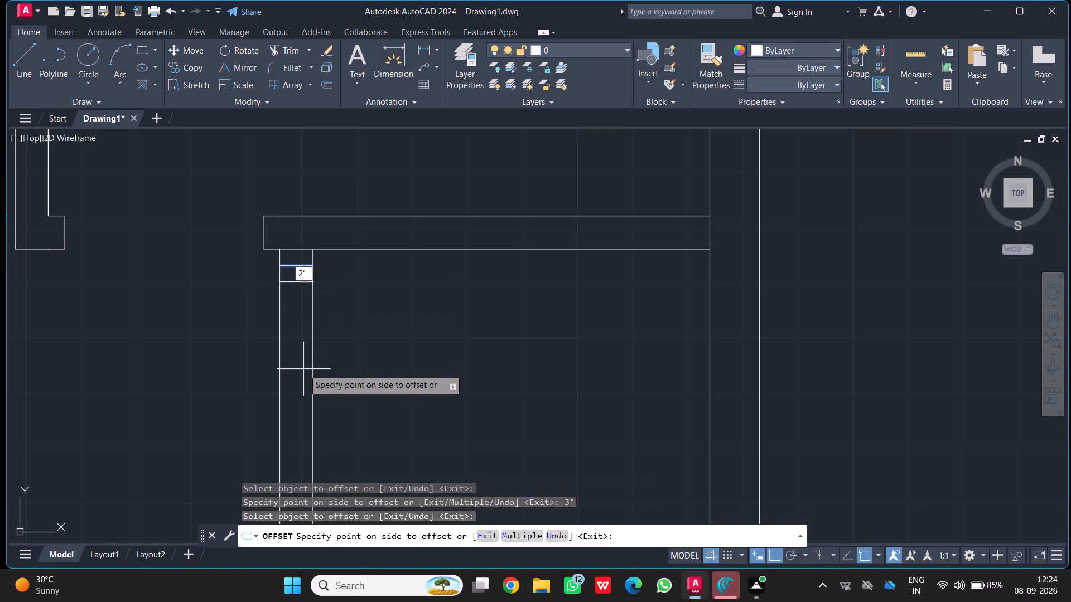
type("6\"")
key("Return")
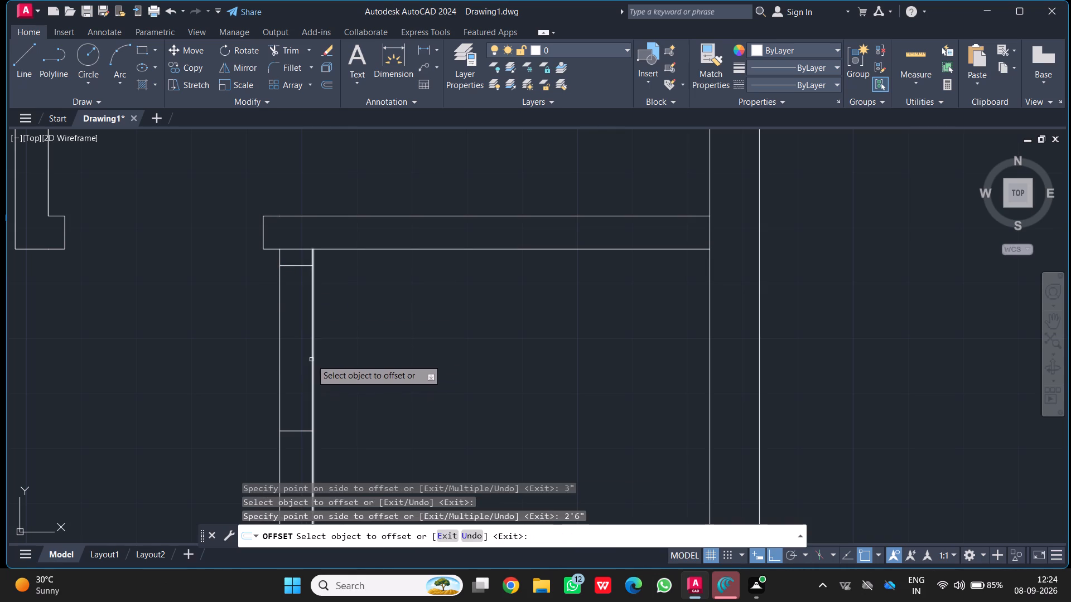
key("Escape")
Trim away the west wall faces between the last two cross lines and the northernmost cross line, opening a 2'6" doorway into the small east room.
key("t")
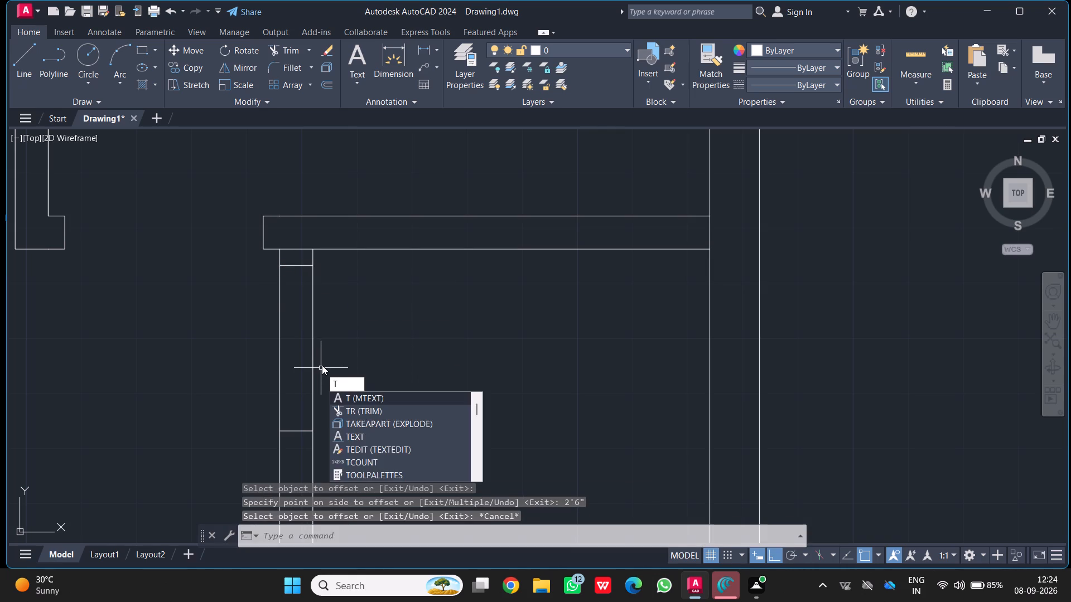
key("r")
key("Return")
left_click_drag(245, 355, 333, 356)
left_click(296, 247)
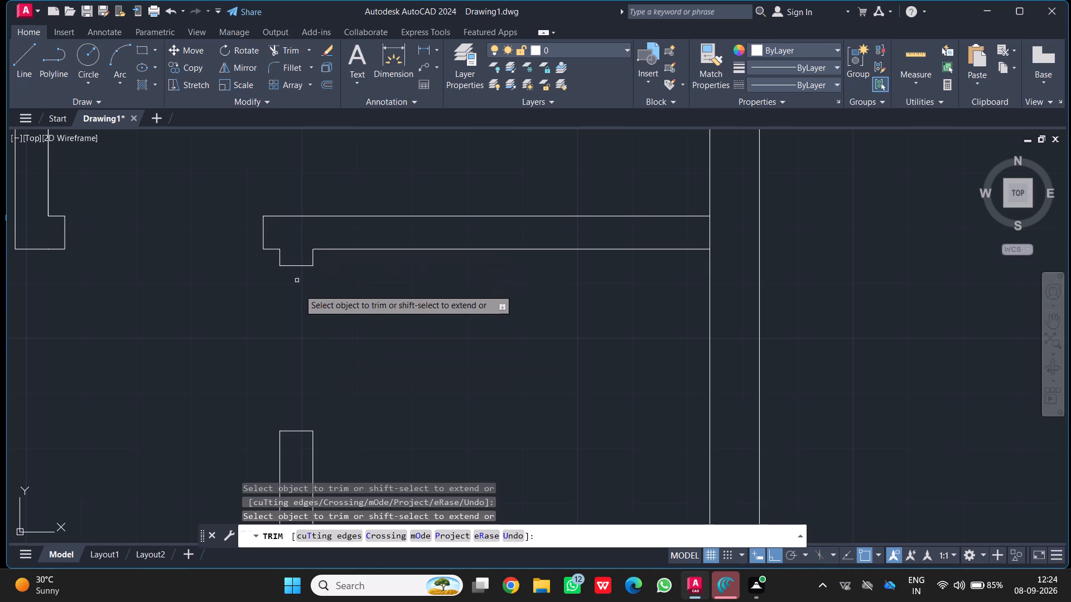
key("Escape")
Draw a short line across the north wall of the room below the small east room, continuing its west inner face.
scroll(313, 315, "down", 3)
middle_click_drag(350, 336, 355, 304)
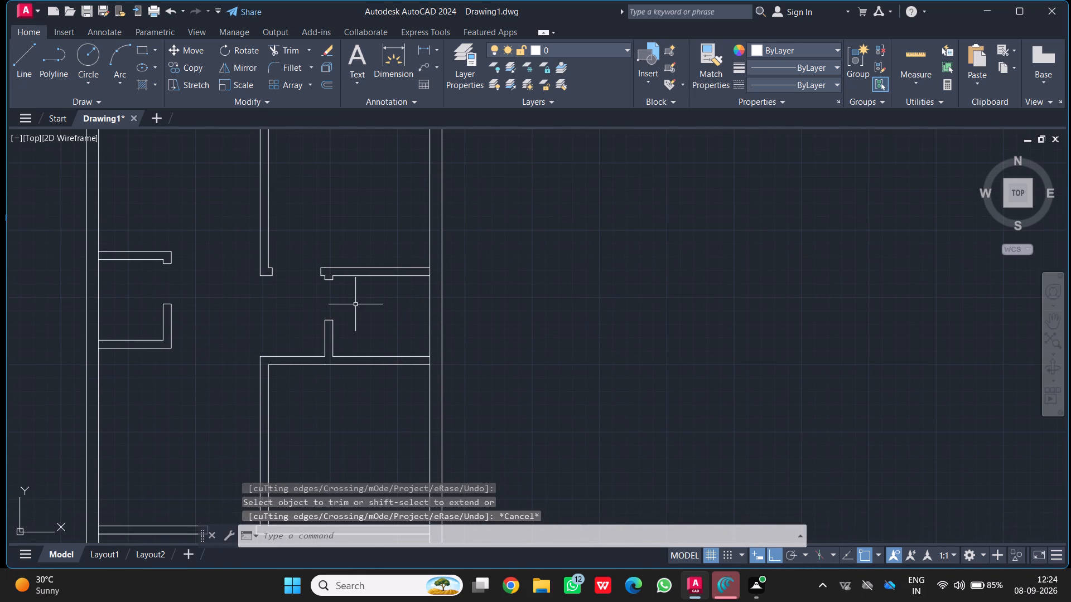
scroll(353, 309, "down", 2)
middle_click_drag(341, 346, 360, 335)
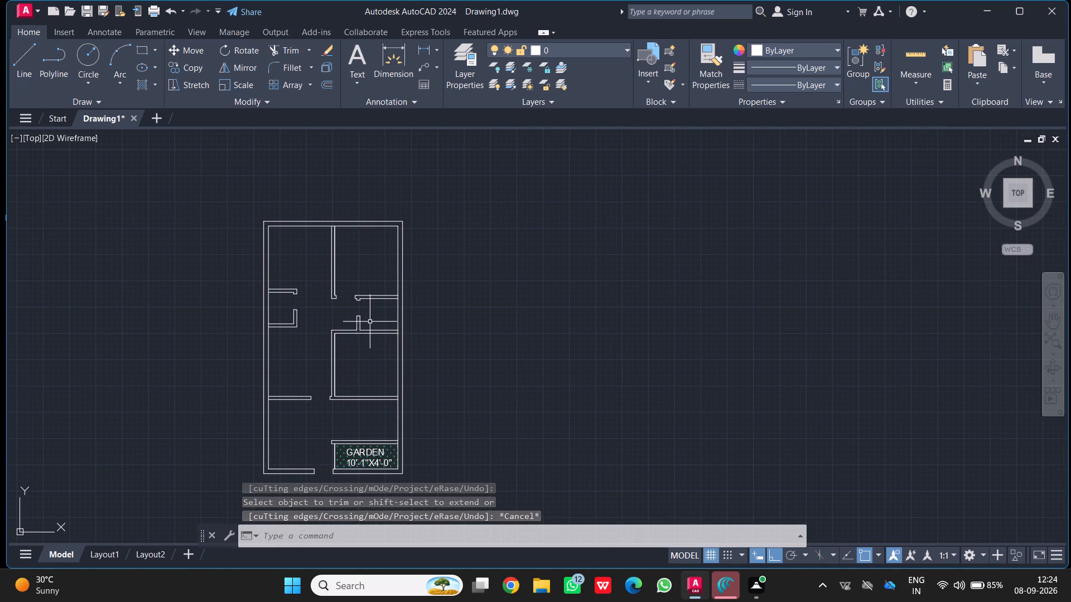
key("l")
key("Return")
scroll(344, 316, "up", 3)
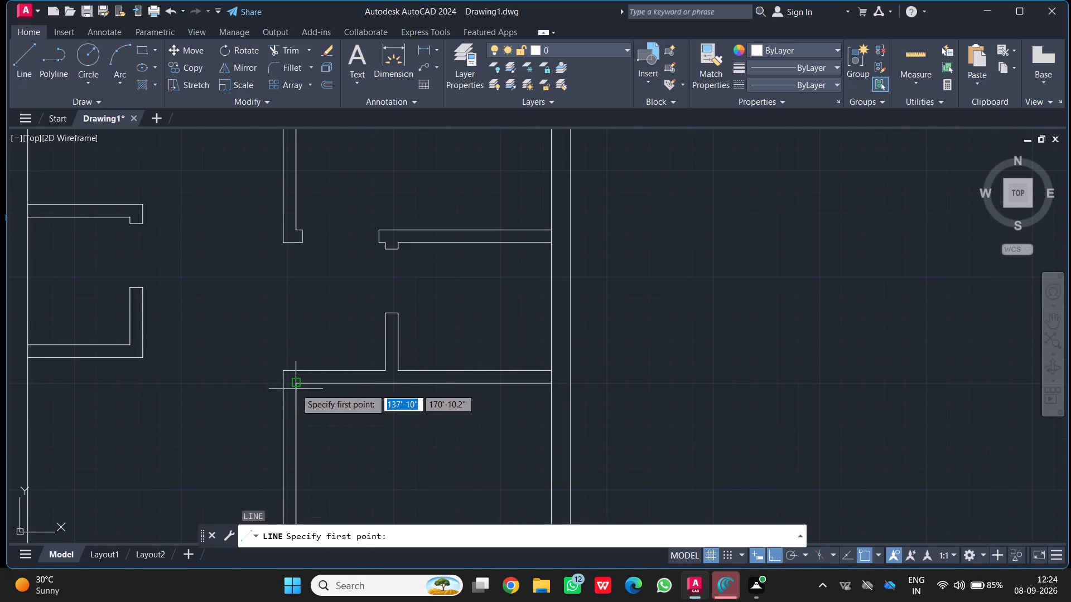
left_click(296, 389)
left_click(296, 374)
key("Return")
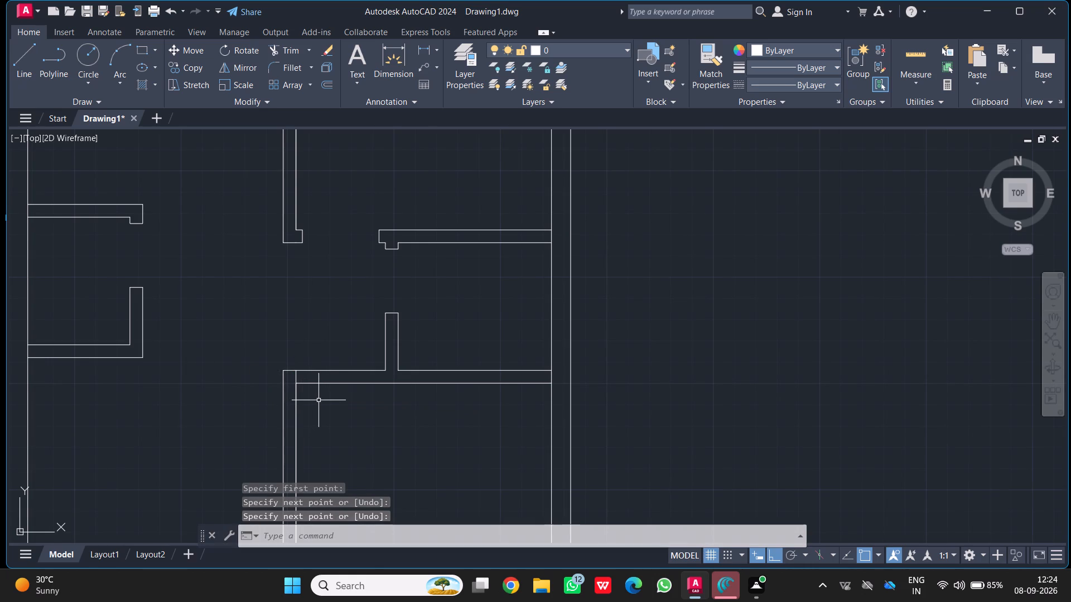
Offset the short cross line in that room's north wall 3" to the east.
key("o")
key("Return")
scroll(299, 375, "up", 1)
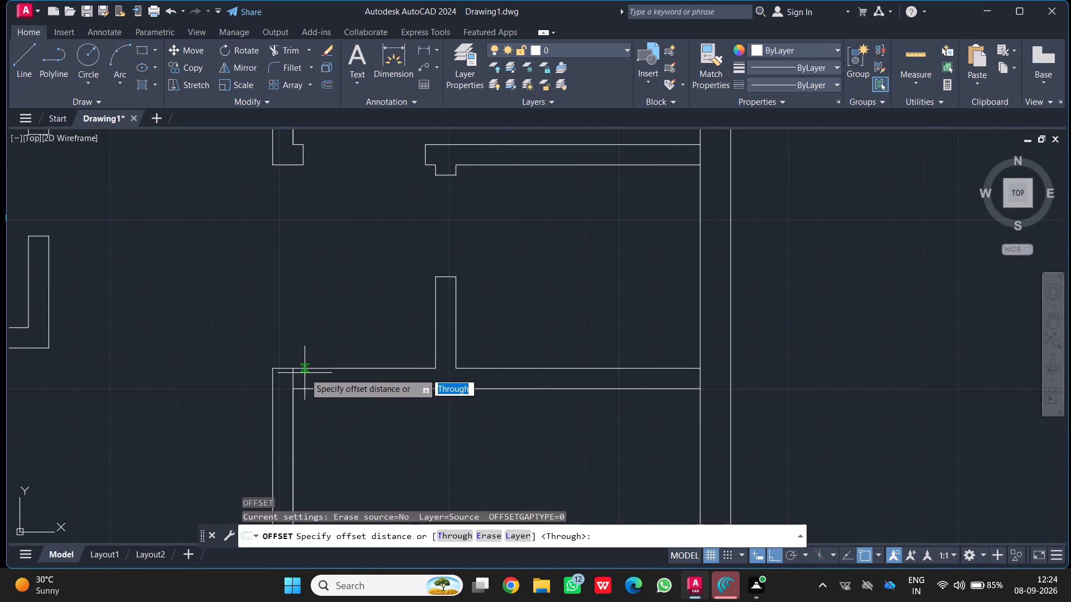
left_click(305, 373)
left_click(316, 383)
left_click(295, 374)
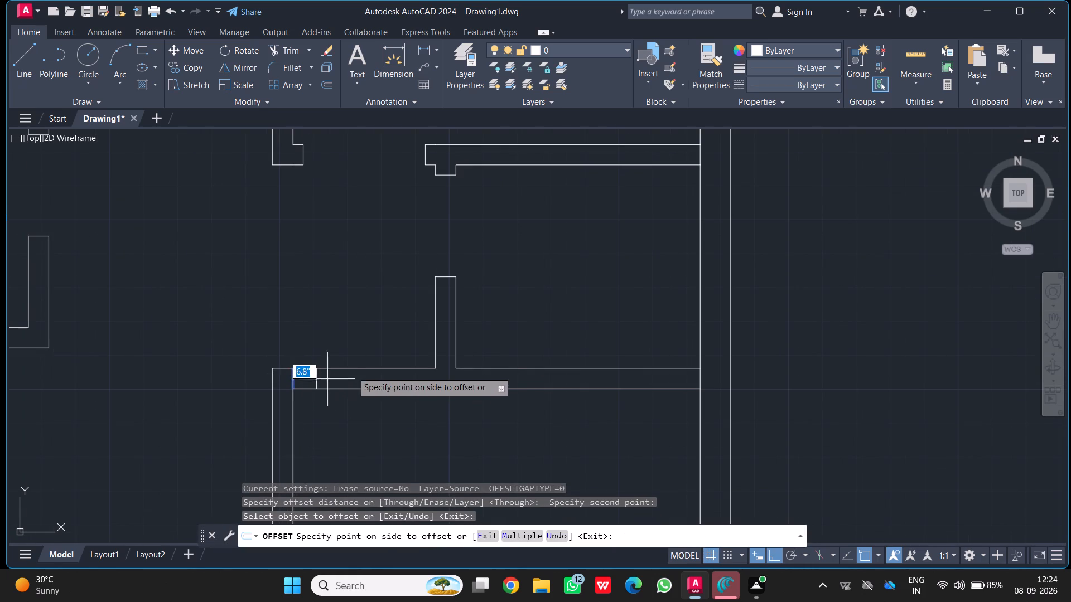
key("3")
key("shift+quotedbl")
key("Return")
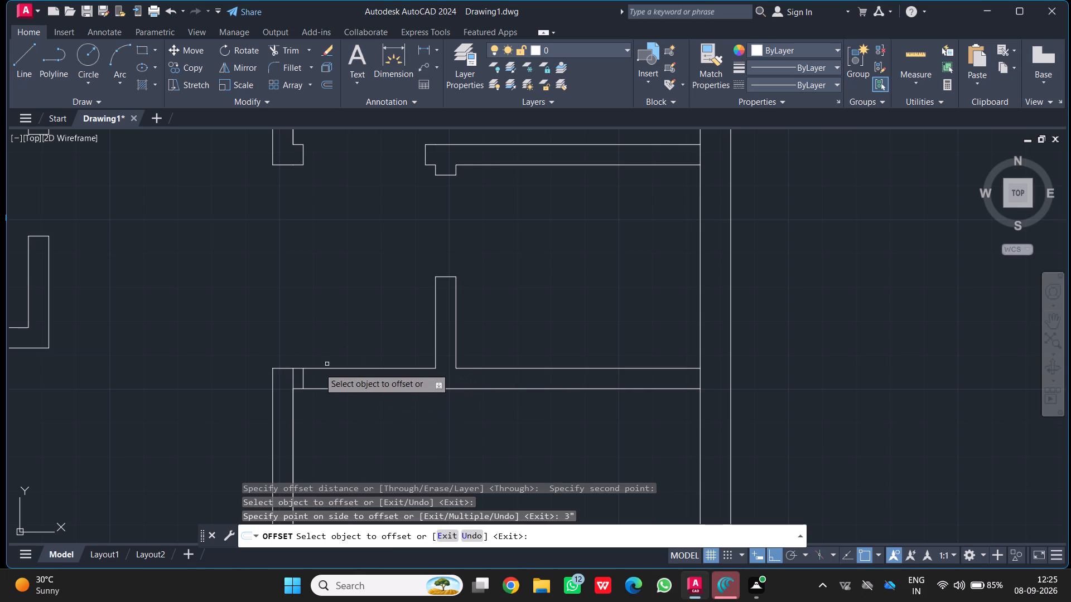
Offset the new cross line in the same north wall 3' further east.
left_click(305, 379)
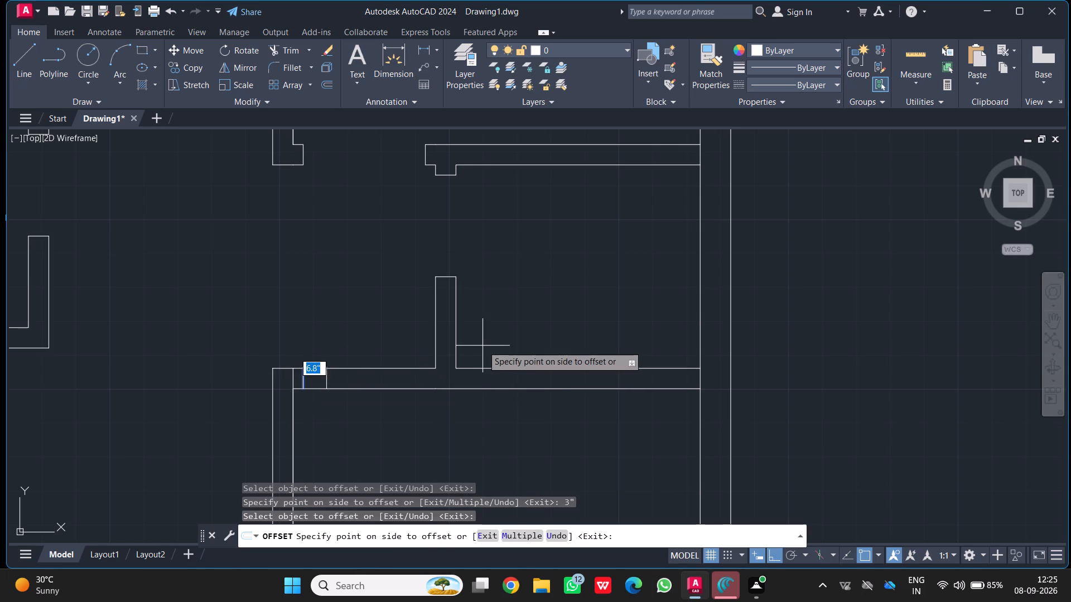
type("3'")
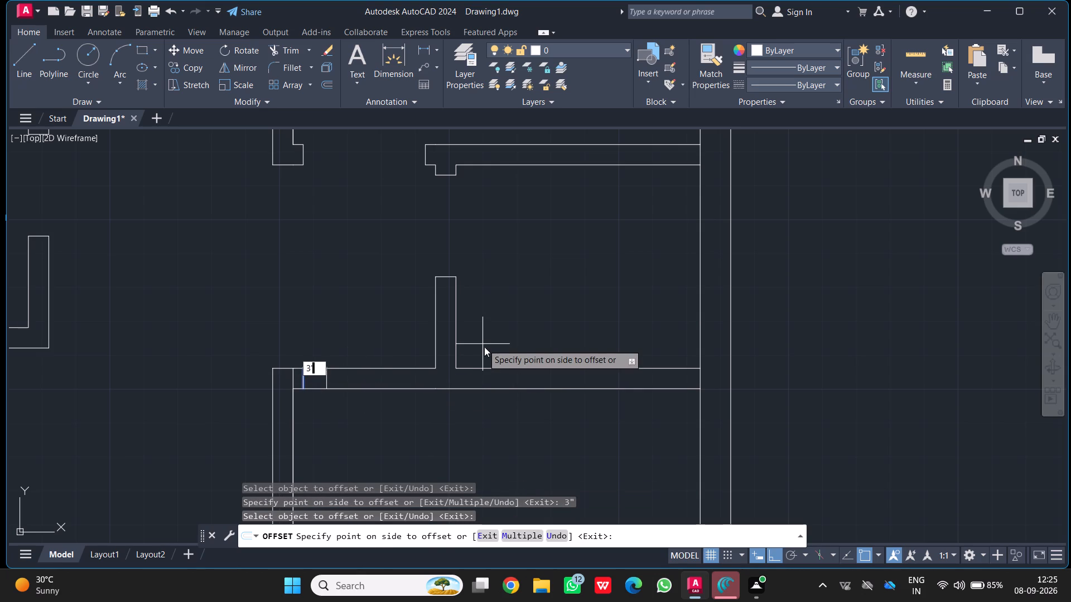
key("Return")
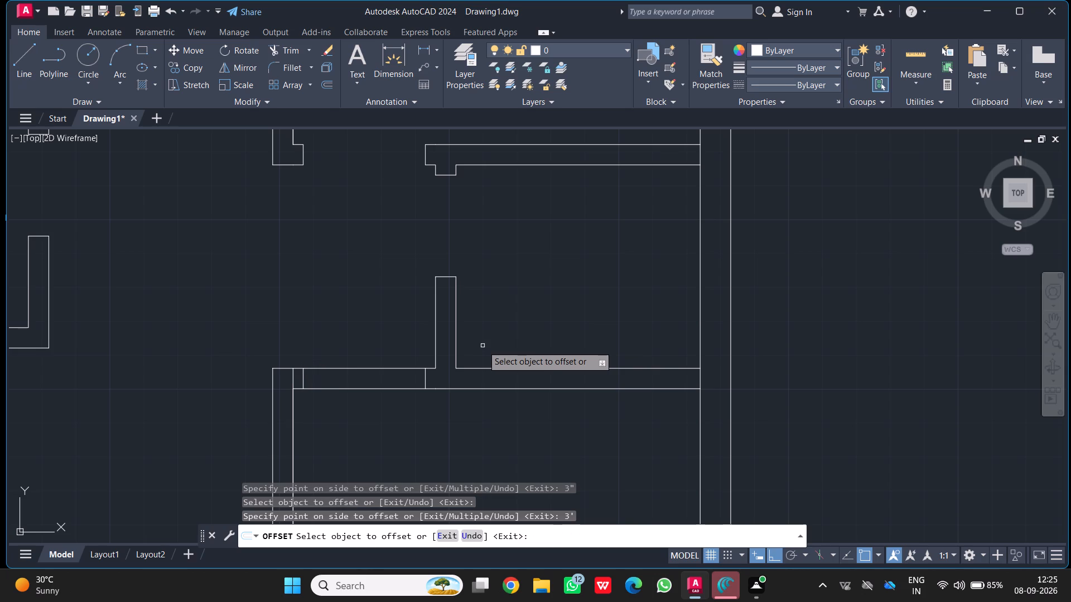
key("Escape")
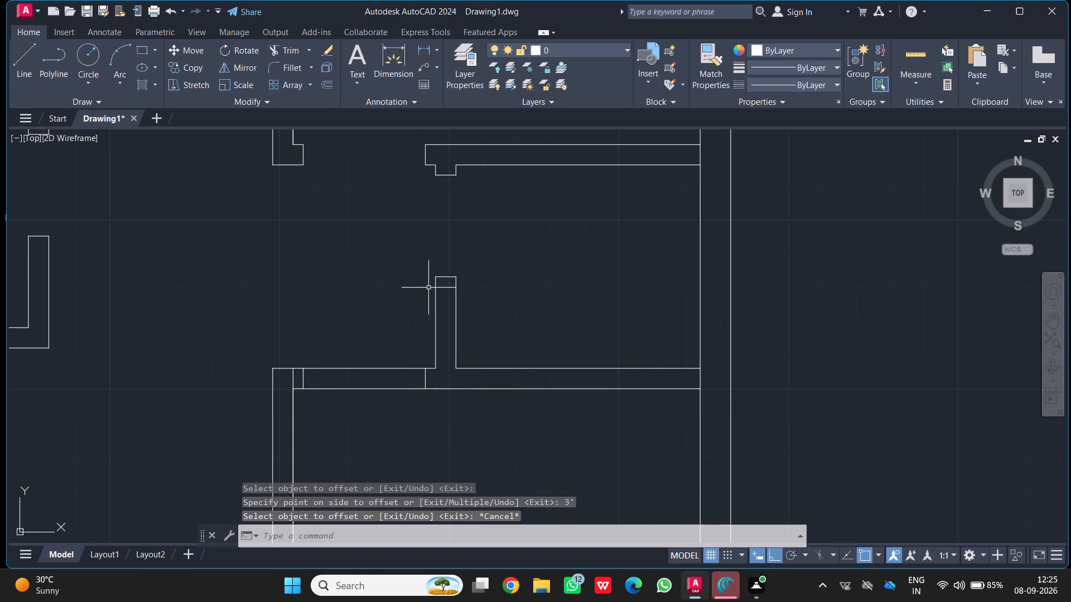
Trim away the north wall faces between the last two cross lines and the westernmost cross line, opening a 3' doorway into the room.
type("TR")
key("Return")
left_click_drag(381, 342, 394, 421)
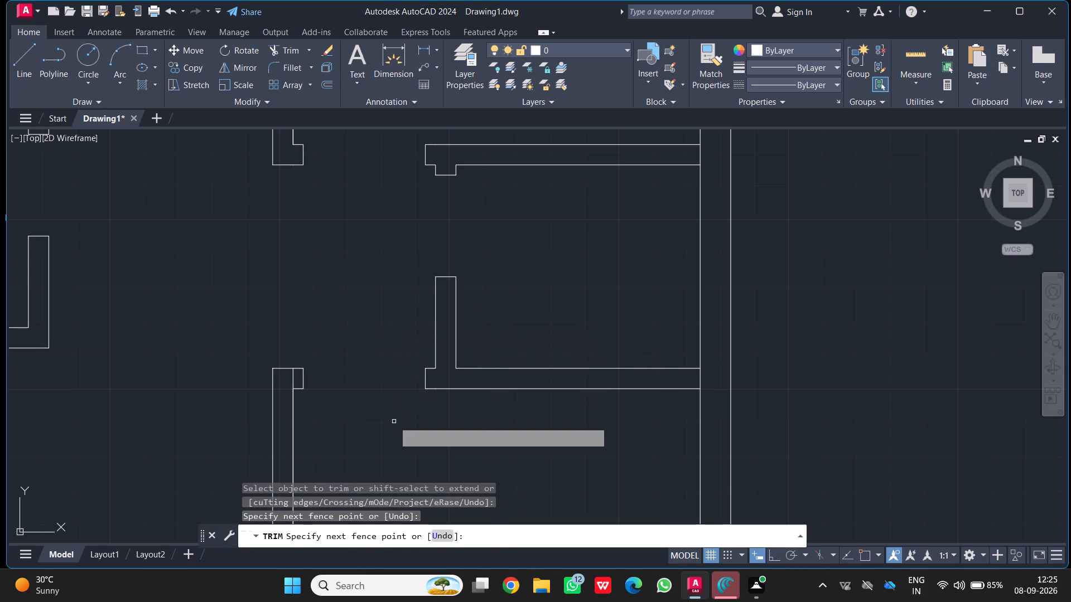
left_click(295, 374)
key("Escape")
Insert two Door - Imperial blocks from the architectural tool palette in the empty area east of the plan, and close the palette.
scroll(295, 377, "down", 4)
middle_click_drag(340, 411, 360, 375)
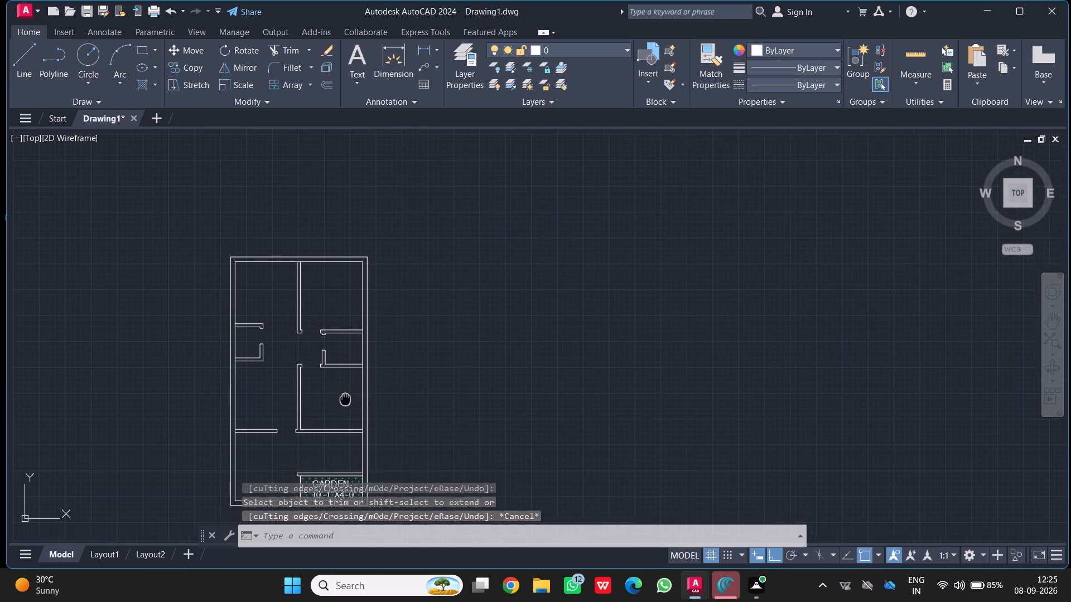
middle_click_drag(360, 375, 360, 373)
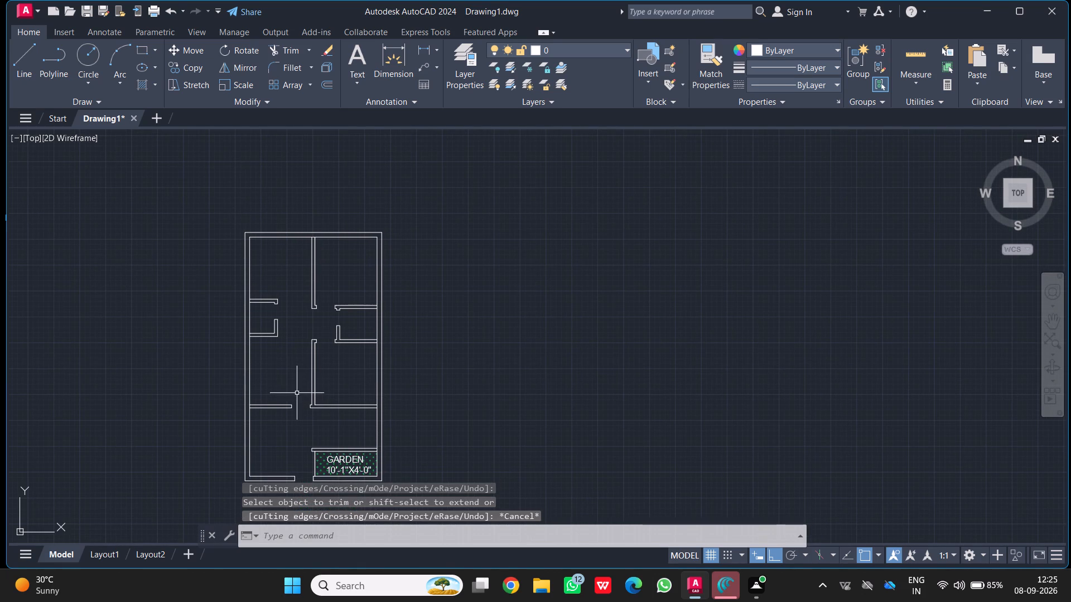
middle_click_drag(296, 397, 344, 353)
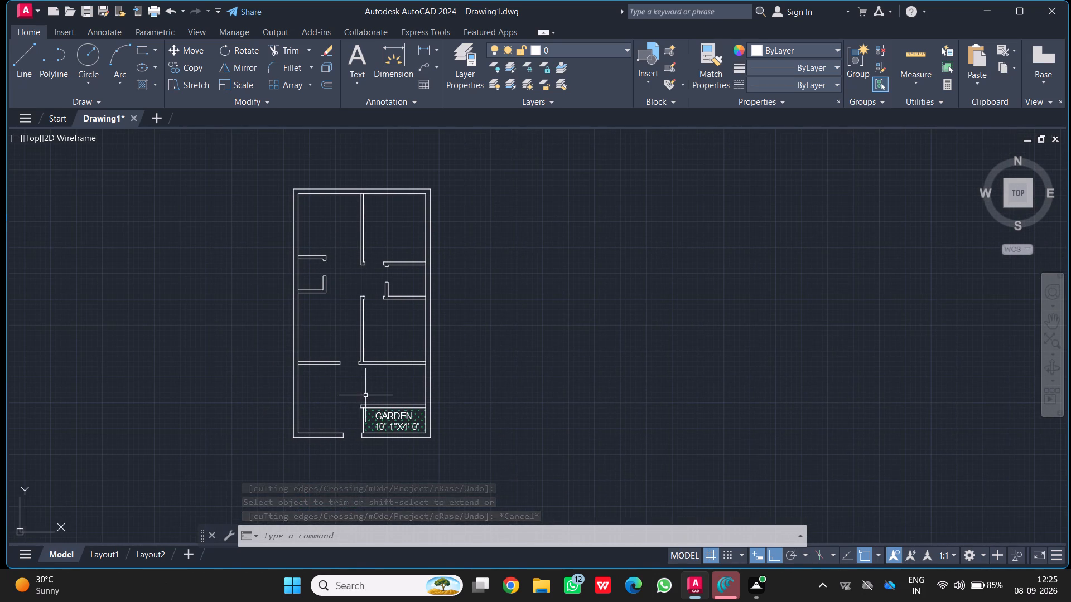
type("TOL")
key("BackSpace")
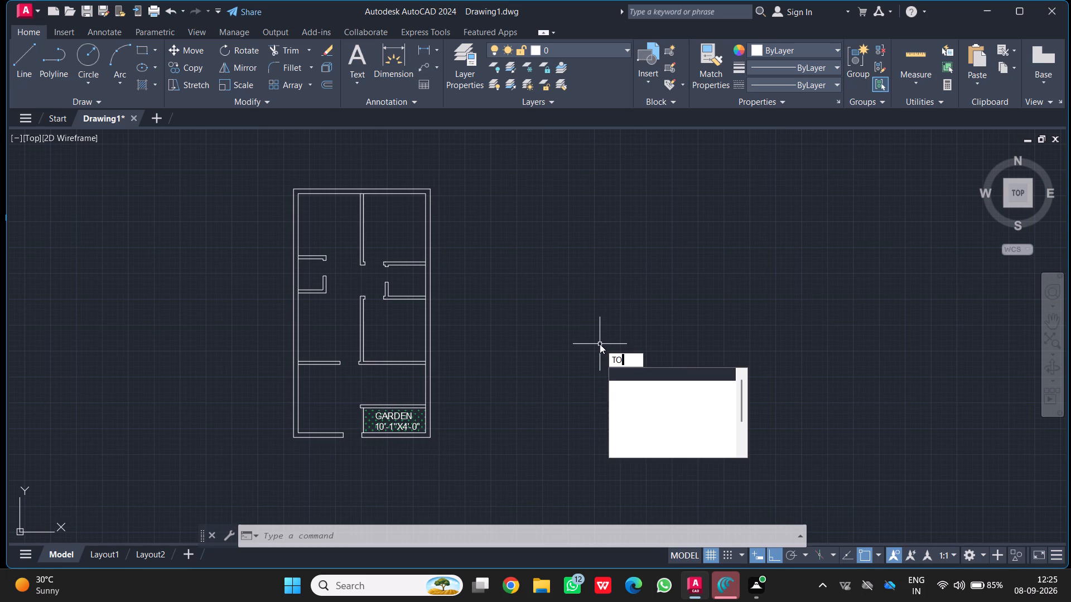
type("OL")
left_click(638, 376)
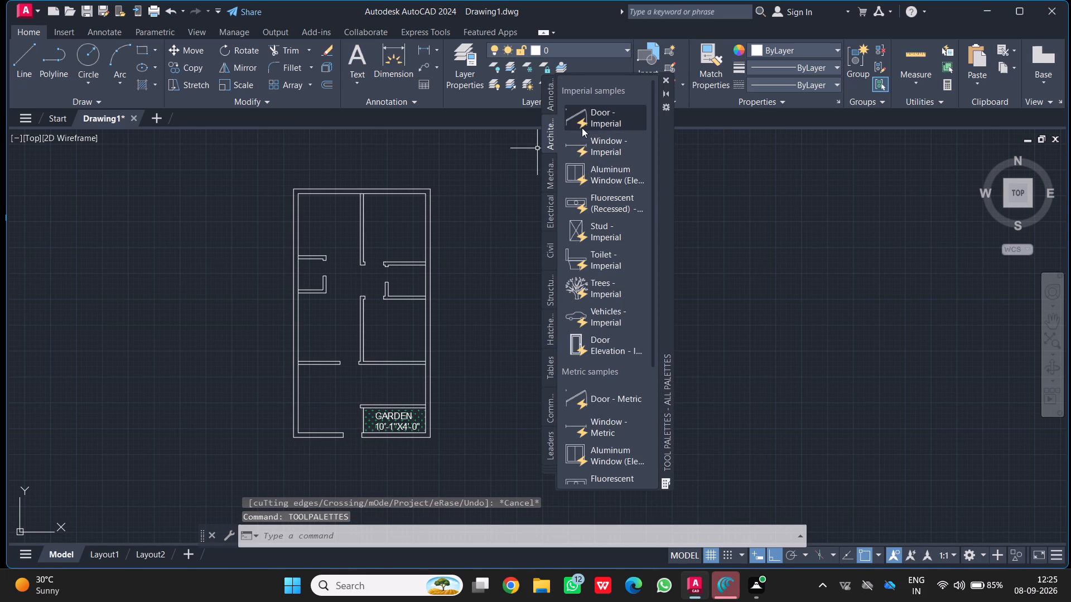
left_click_drag(590, 115, 757, 268)
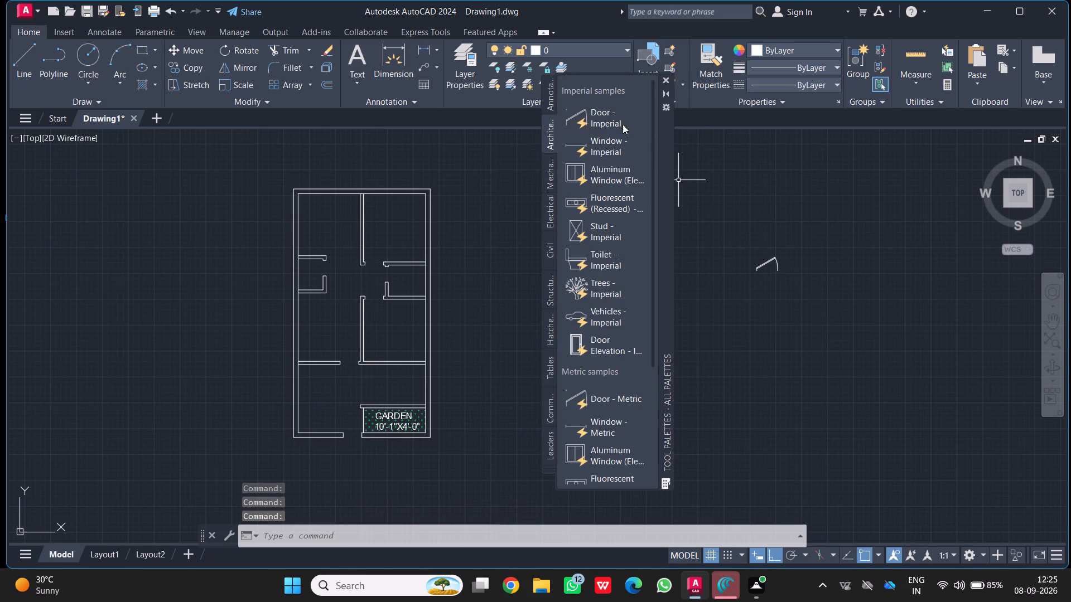
left_click_drag(605, 116, 826, 308)
key("Escape")
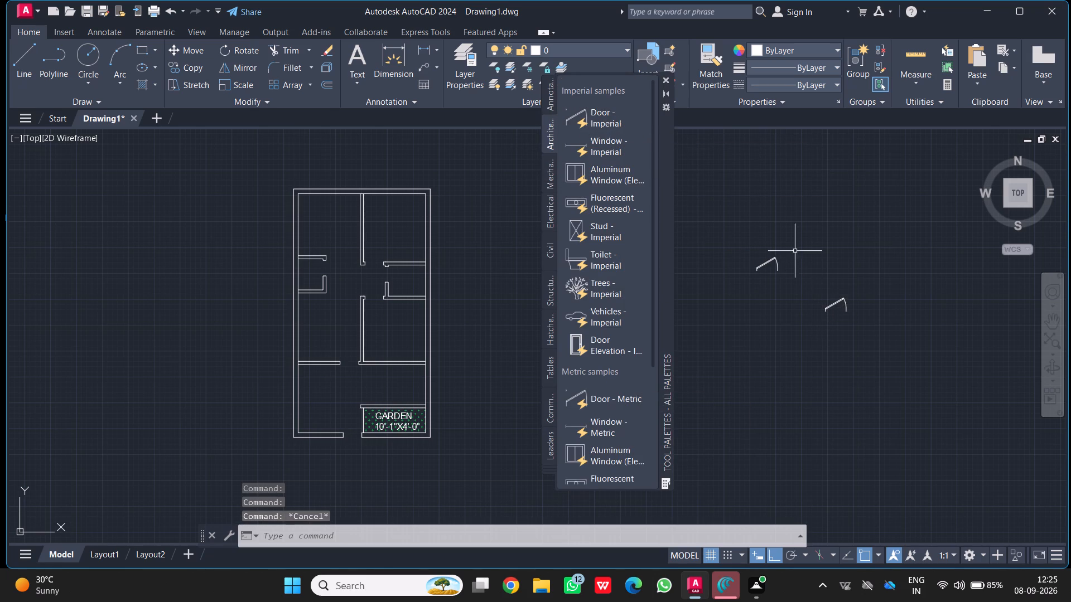
left_click(665, 80)
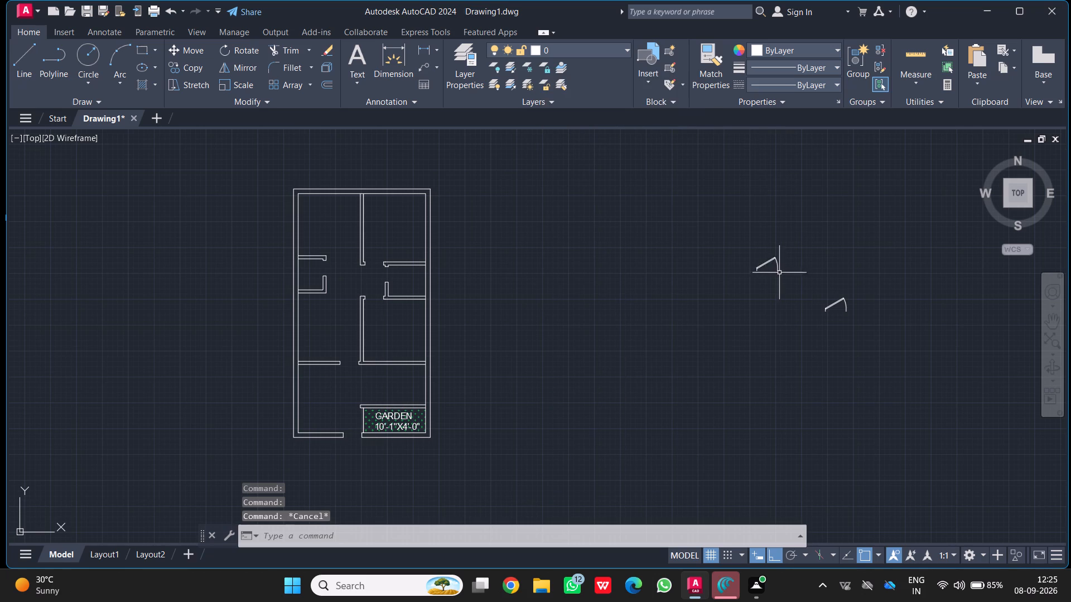
Set the northwestern door block east of the plan to Open 90° and stretch its door size to 3'.
left_click(767, 261)
scroll(752, 265, "up", 3)
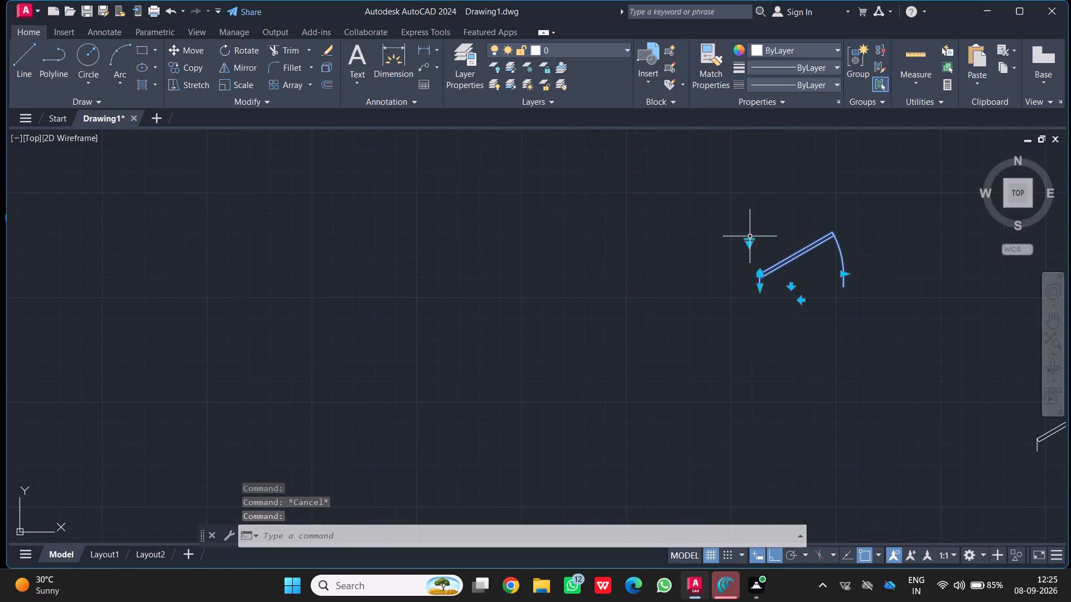
left_click(749, 241)
left_click(773, 290)
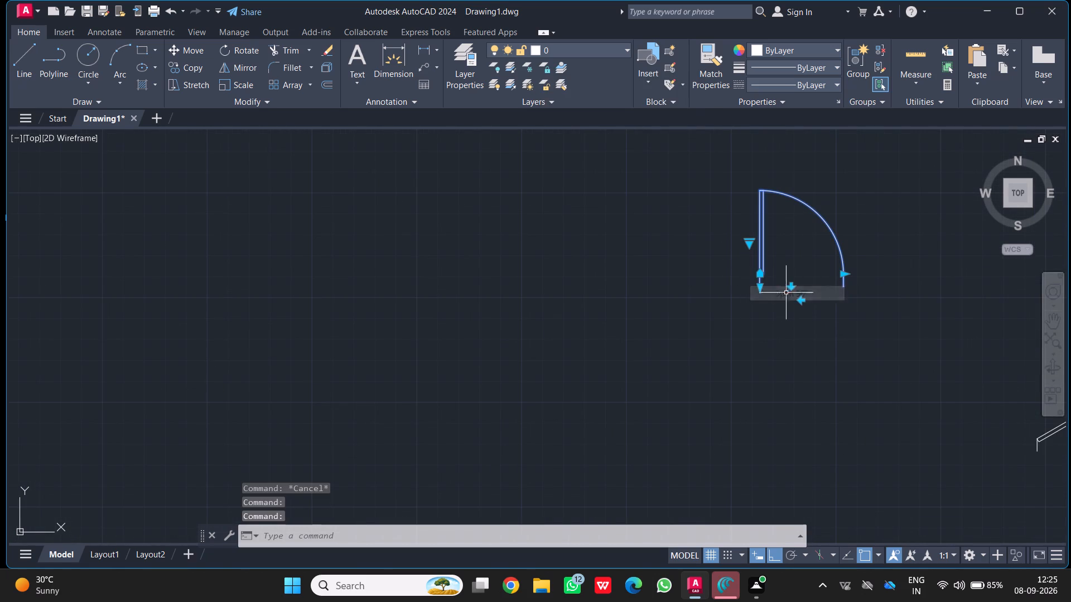
left_click_drag(841, 277, 896, 265)
type("3'")
key("Return")
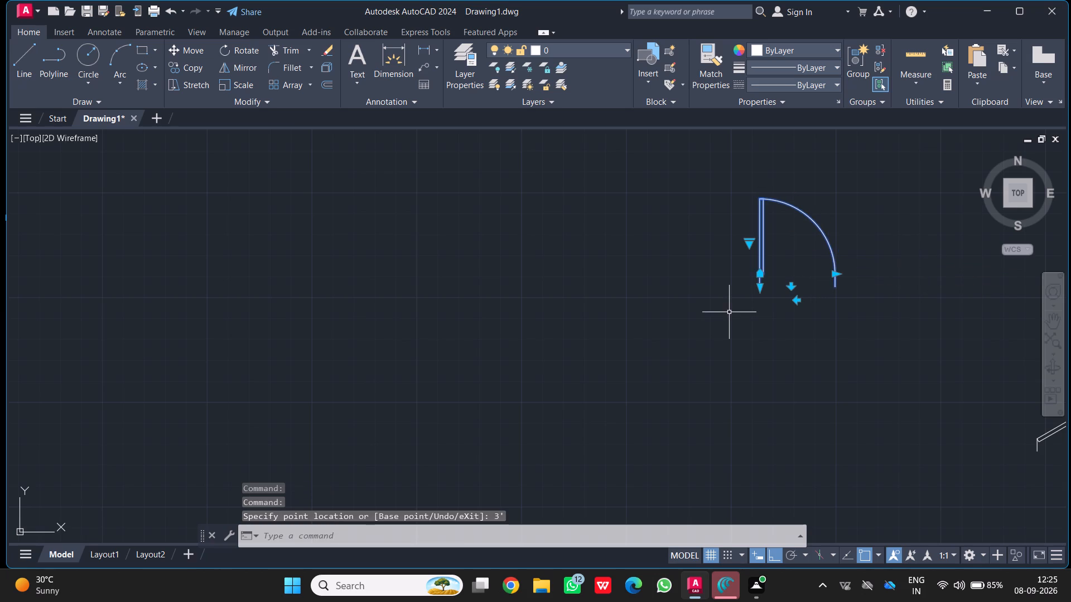
scroll(725, 311, "down", 2)
key("Escape")
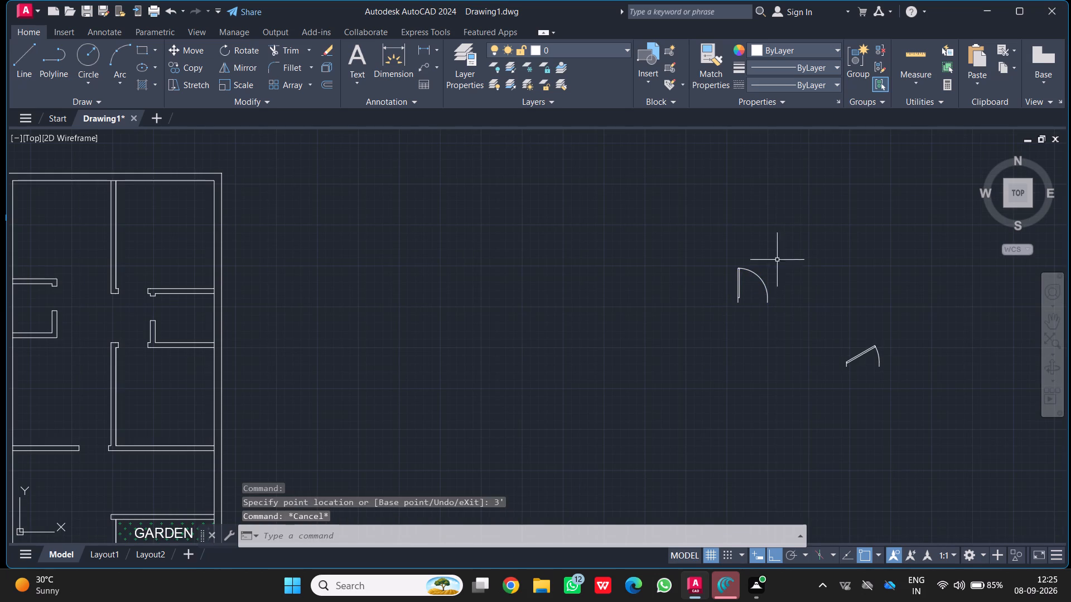
Mirror the 3' door about a vertical line just east of it, keeping the original.
left_click(752, 269)
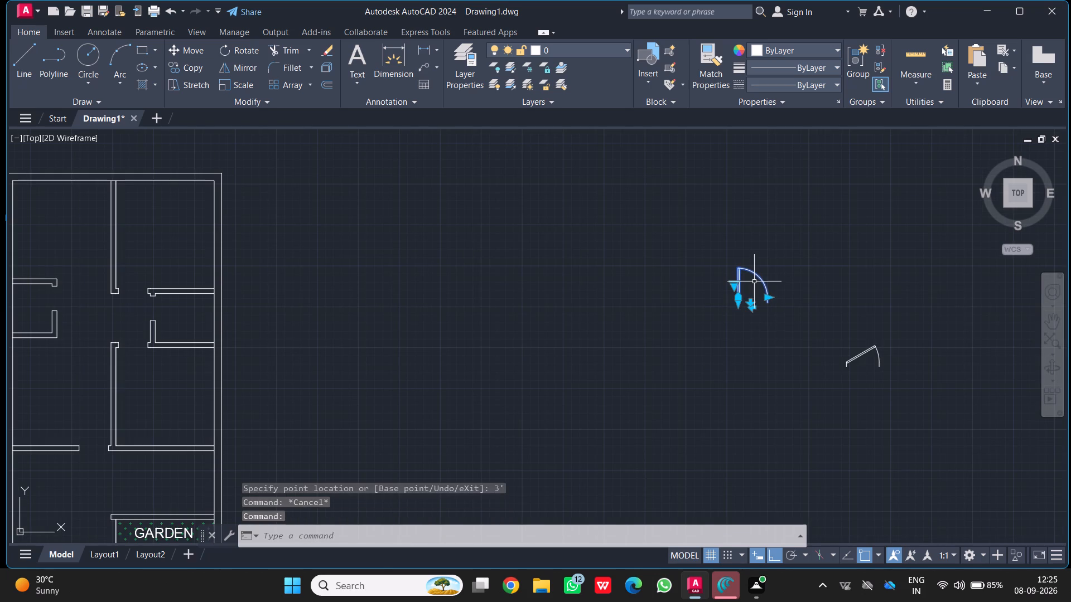
type("MU")
key("BackSpace")
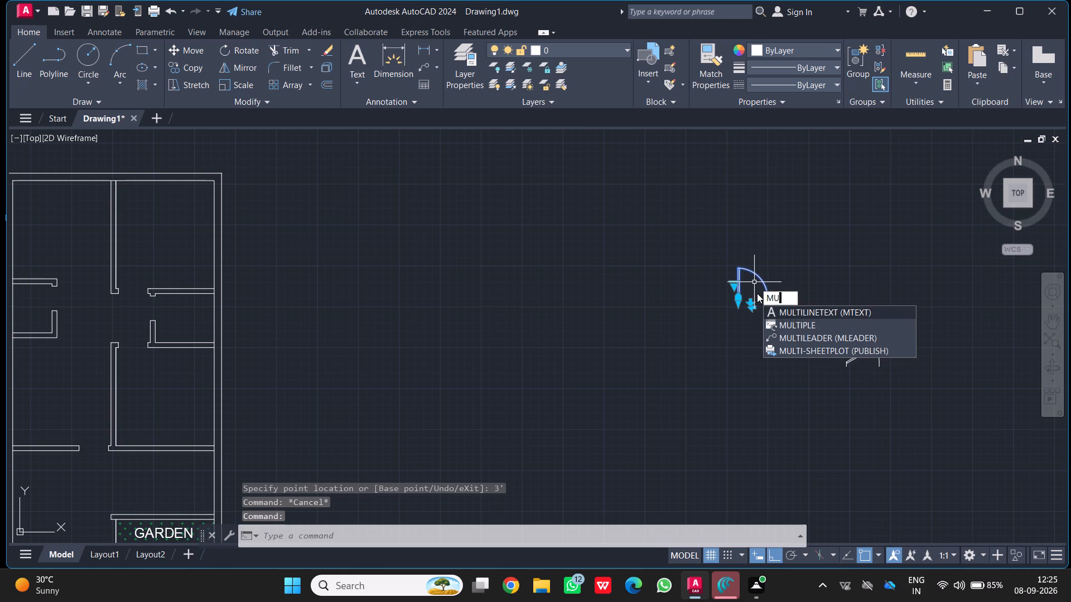
key("BackSpace")
key("i")
key("Return")
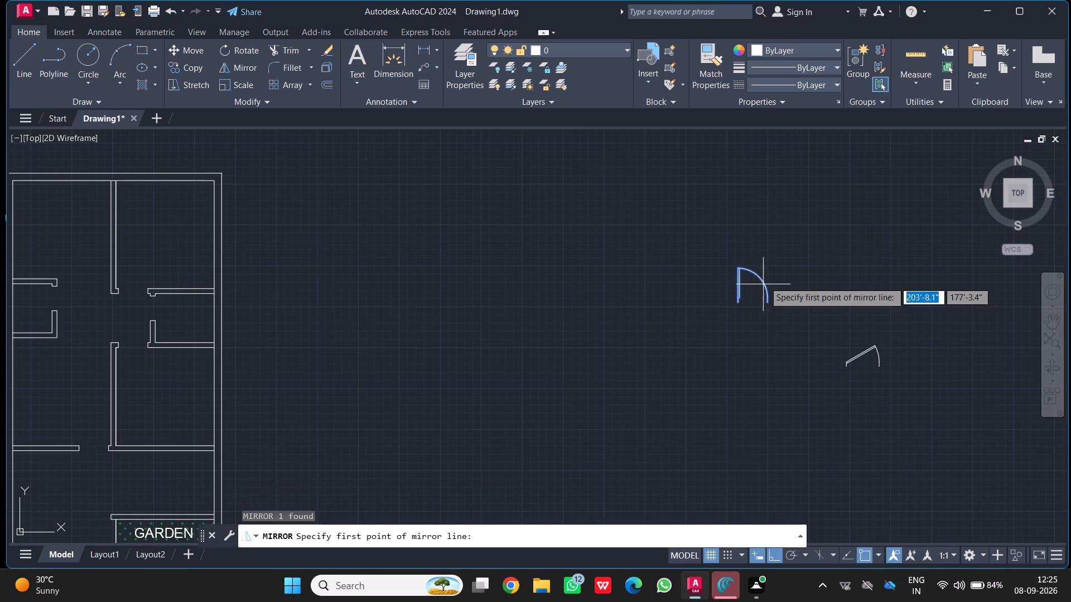
left_click_drag(774, 235, 779, 285)
left_click(778, 357)
key("Return")
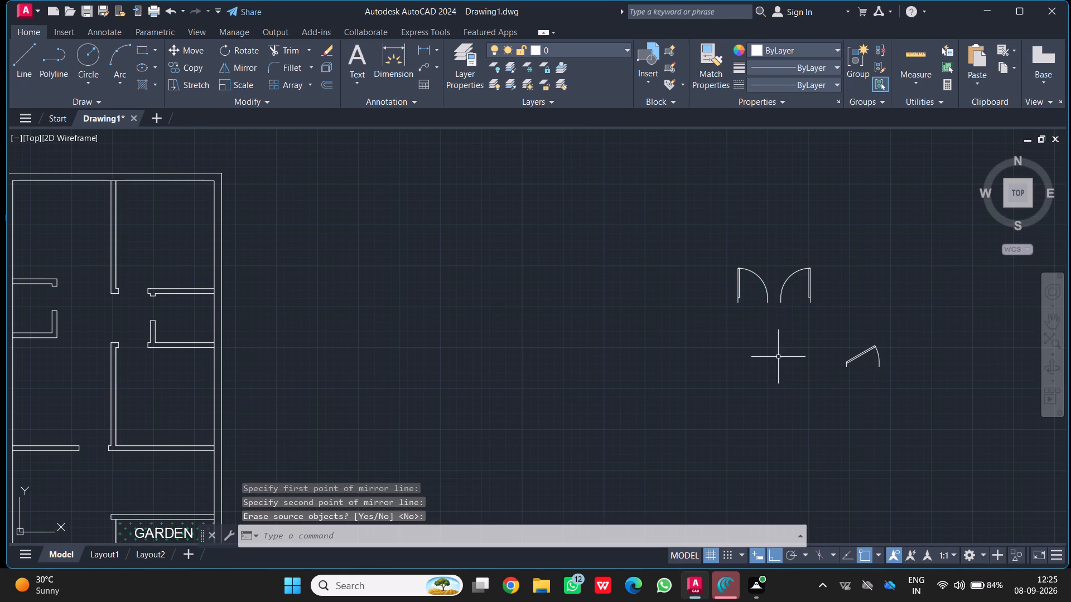
Mirror both 3' doors about a horizontal line south of them, keeping the originals.
key("m")
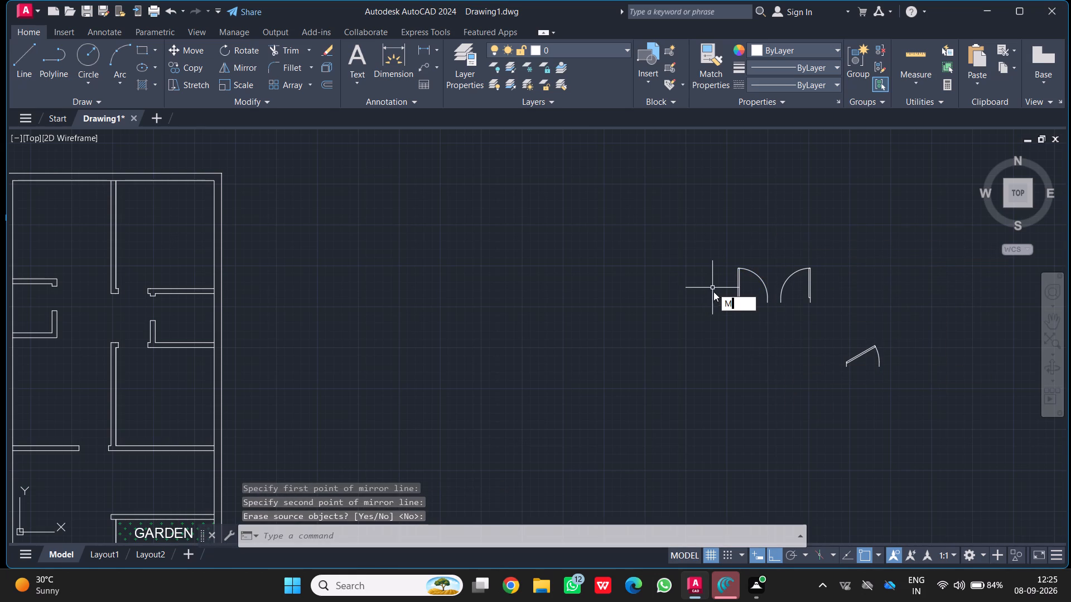
key("i")
key("Return")
left_click_drag(691, 232, 702, 241)
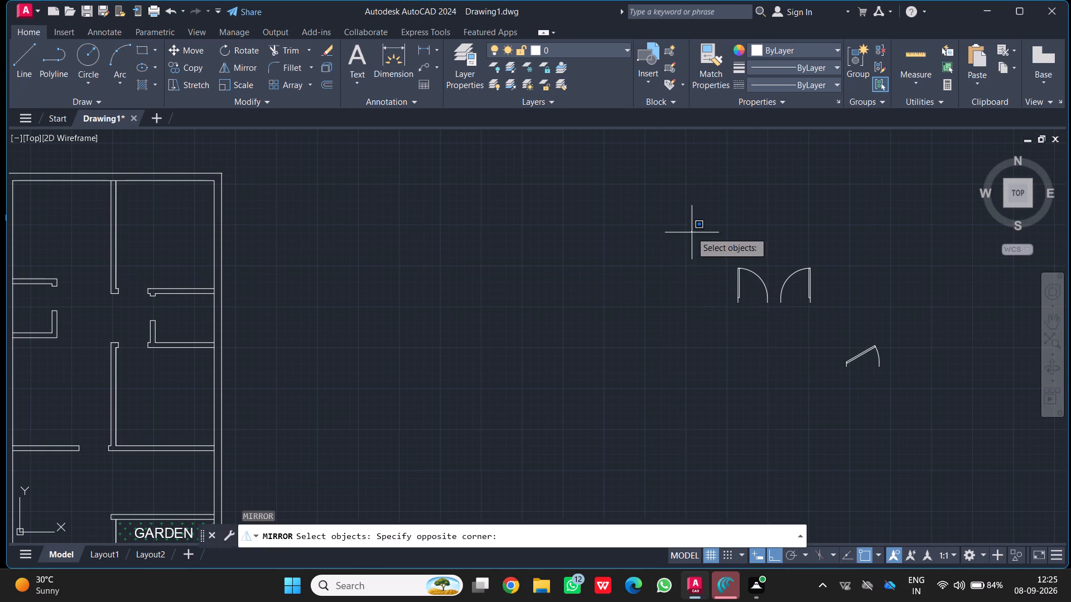
left_click_drag(702, 241, 816, 305)
left_click(688, 225)
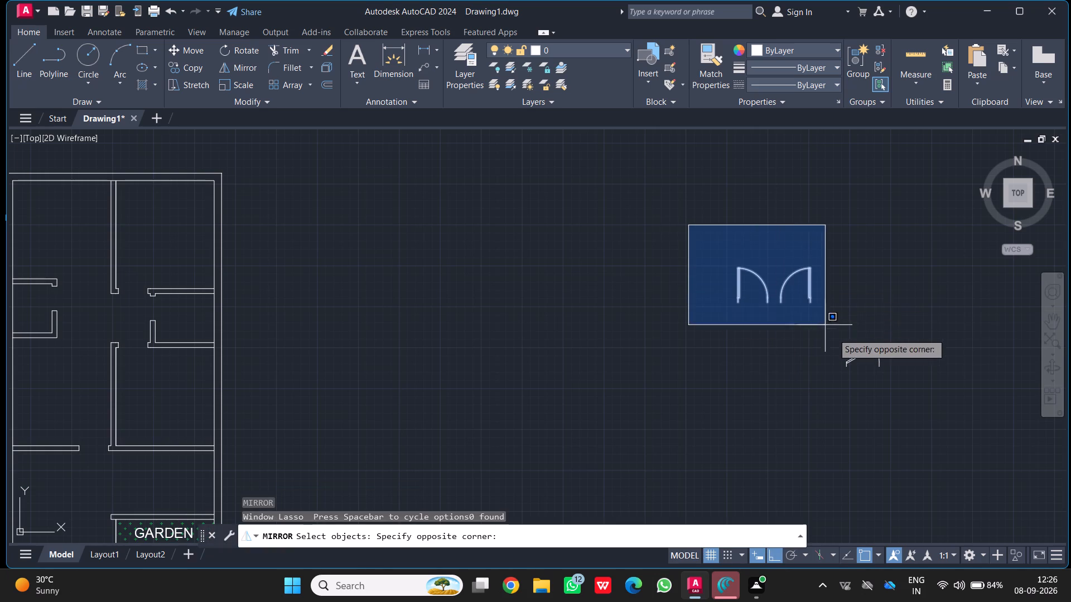
left_click(836, 336)
key("Return")
left_click(832, 326)
left_click(657, 321)
key("Return")
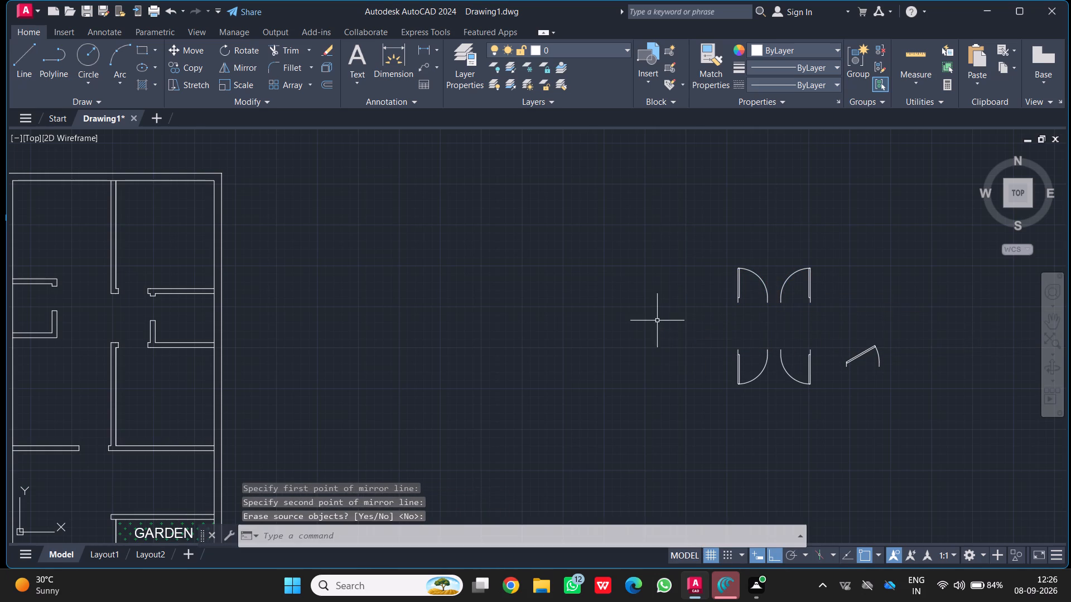
Set the remaining partly open door block, east of the 3' doors, to Open 90°.
left_click(851, 358)
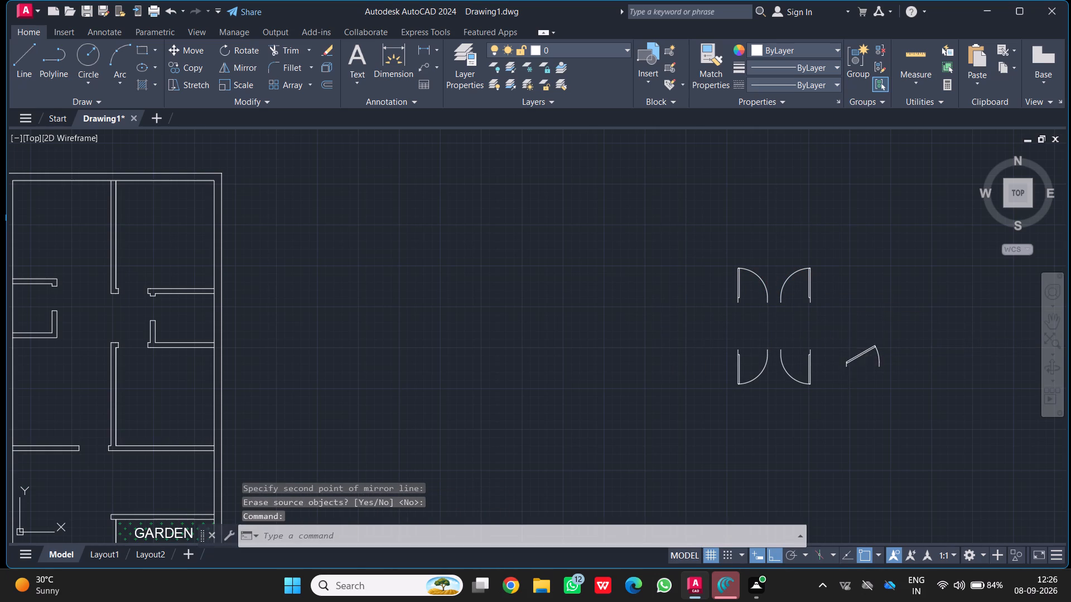
left_click(840, 344)
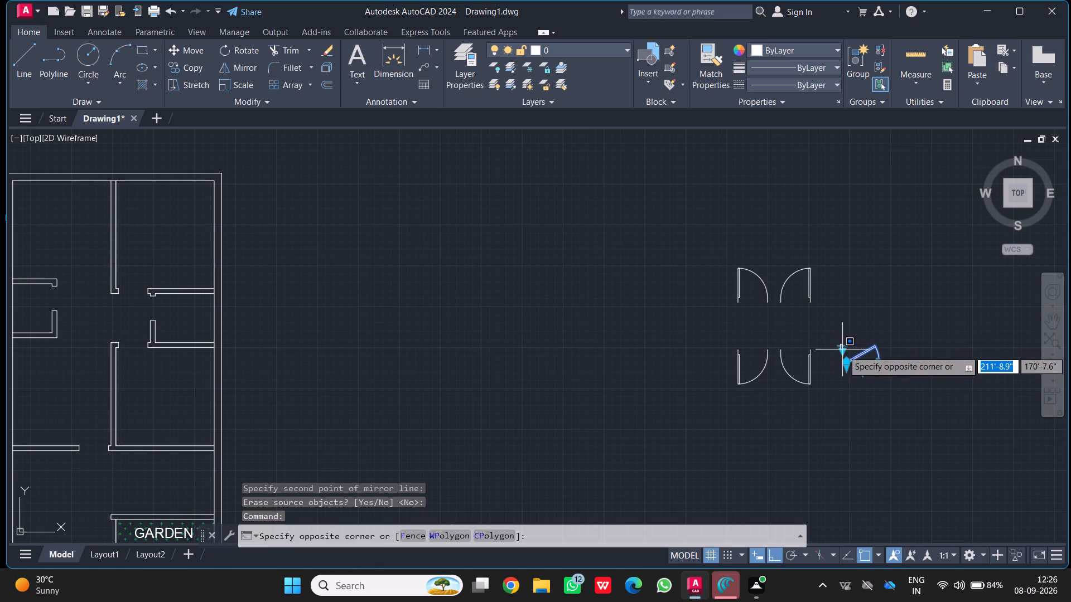
left_click(841, 349)
left_click(847, 354)
left_click(838, 348)
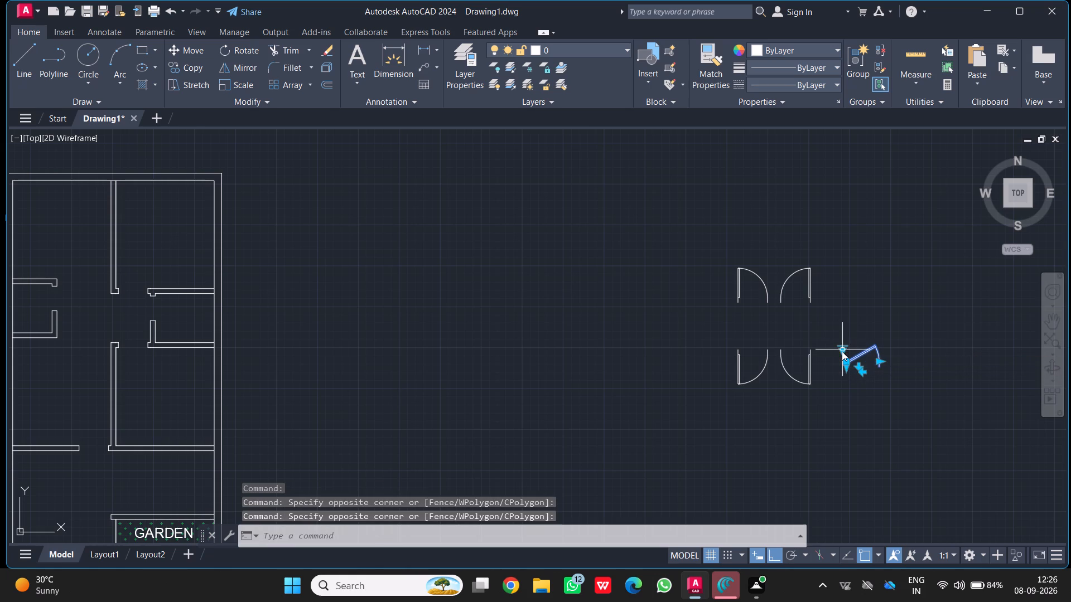
left_click(842, 351)
left_click(872, 401)
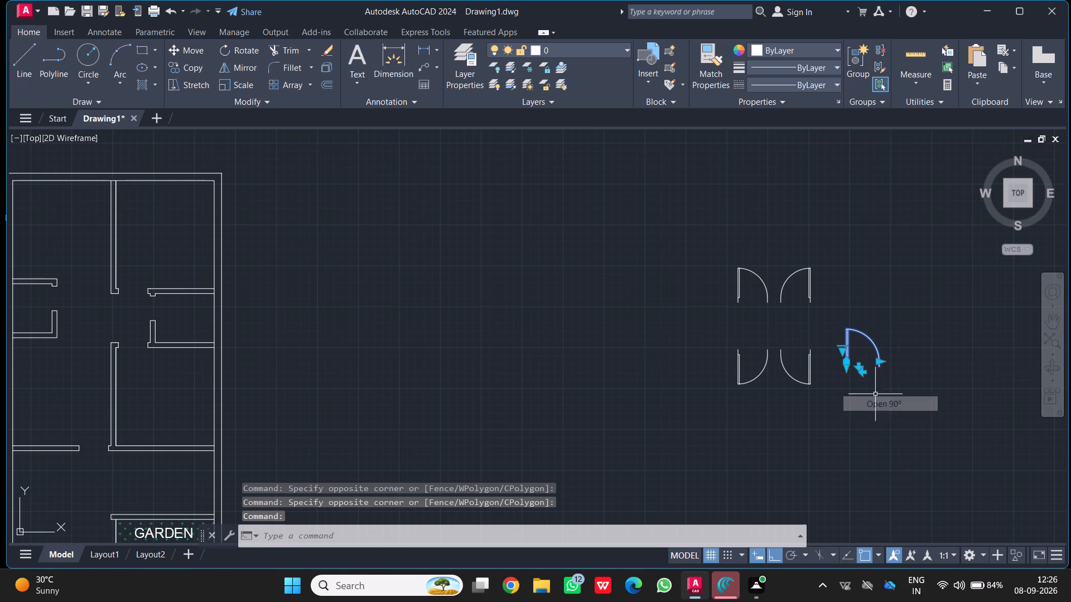
Set that eastern door block's door size to 2'6".
left_click(877, 362)
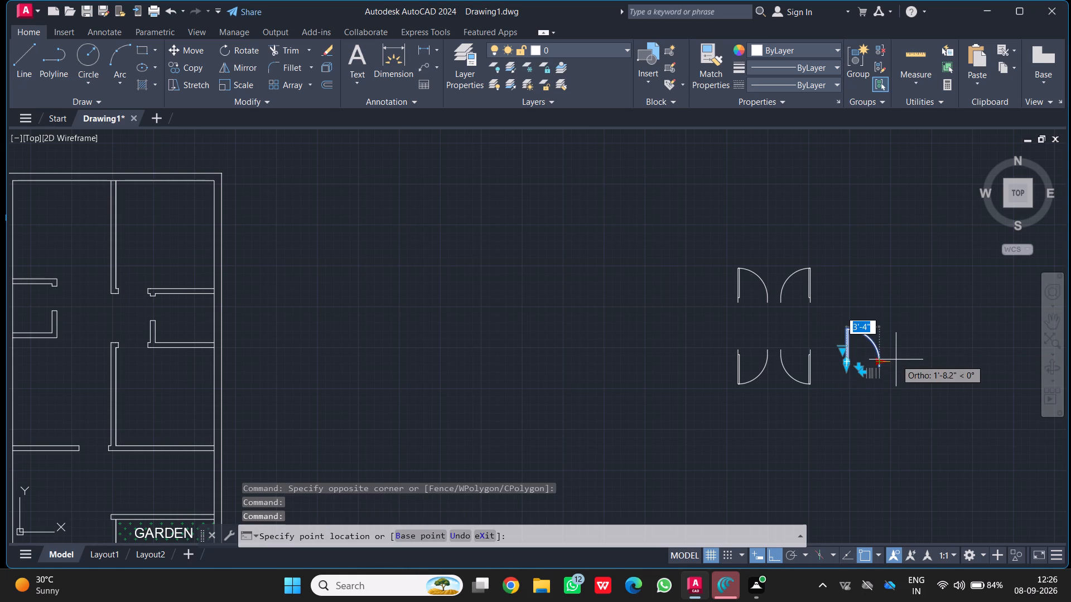
type("2'6")
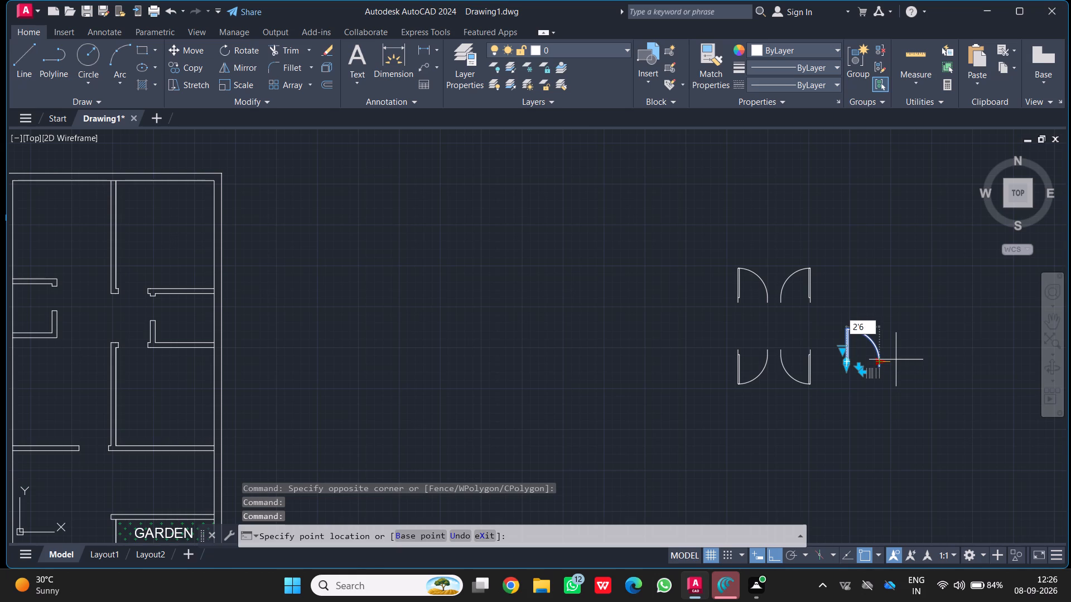
key("apostrophe")
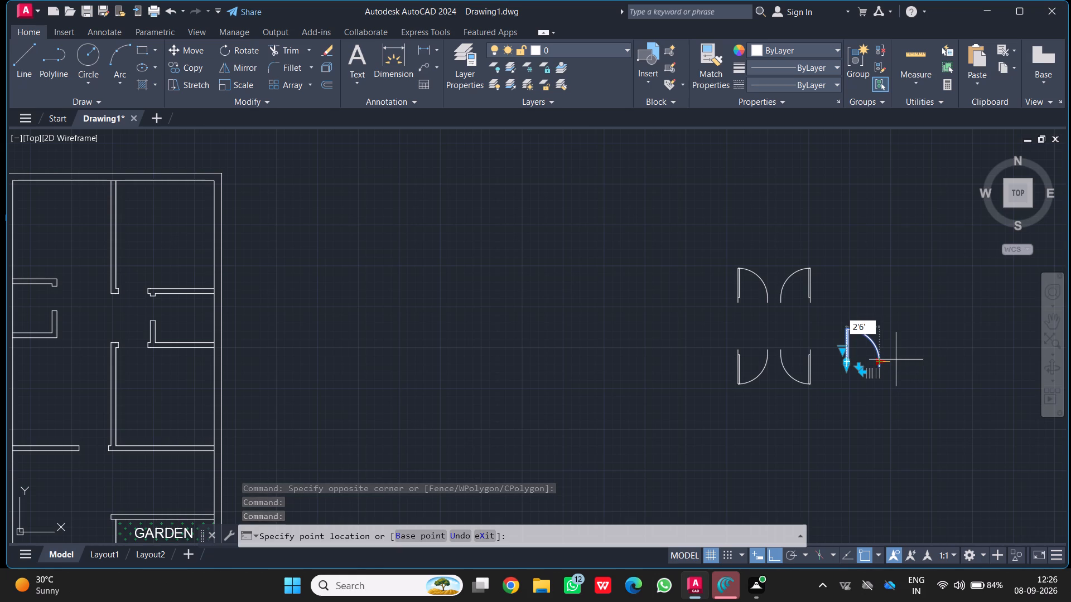
key("BackSpace")
key("shift+quotedbl")
key("Return")
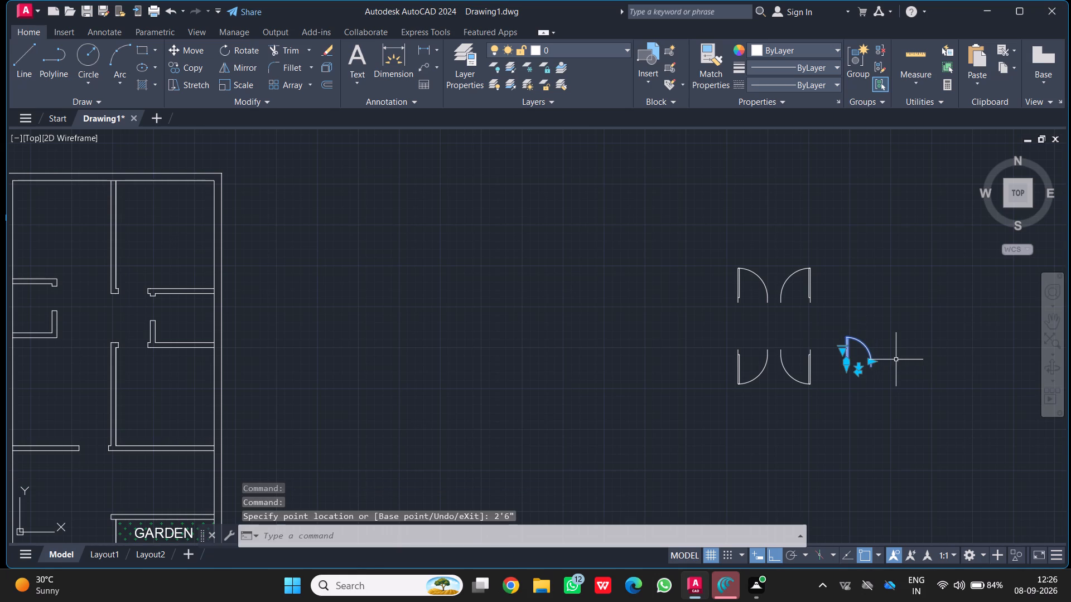
middle_click_drag(860, 376, 847, 350)
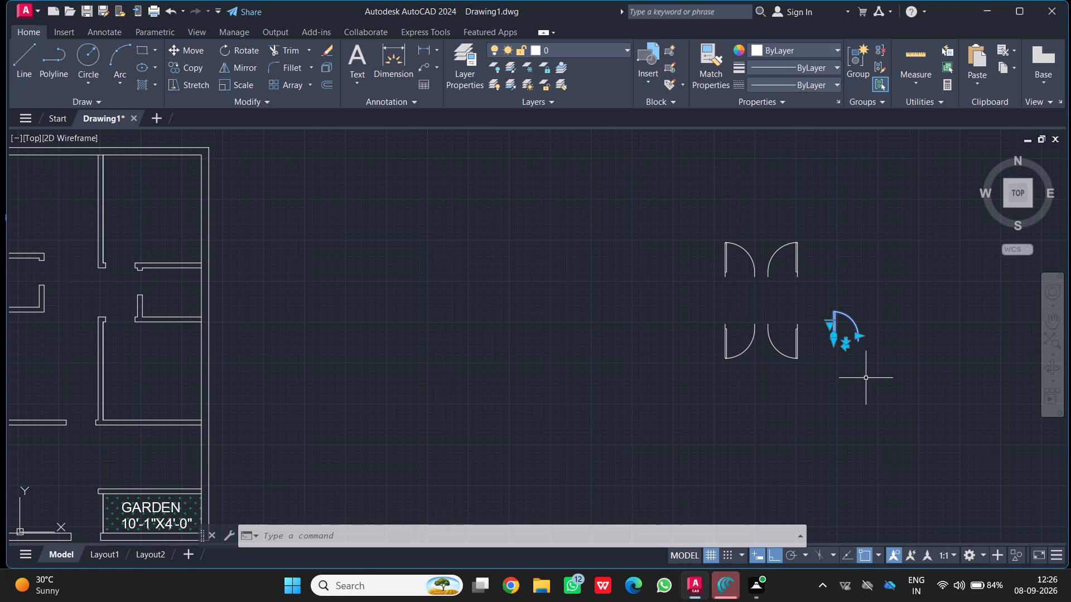
scroll(866, 378, "up", 2)
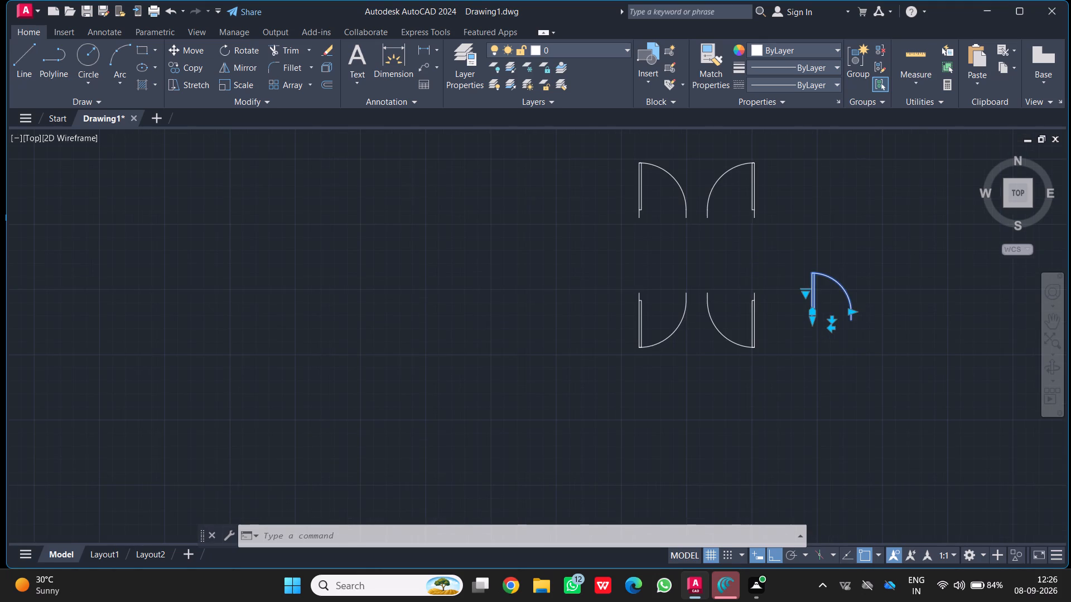
key("Escape")
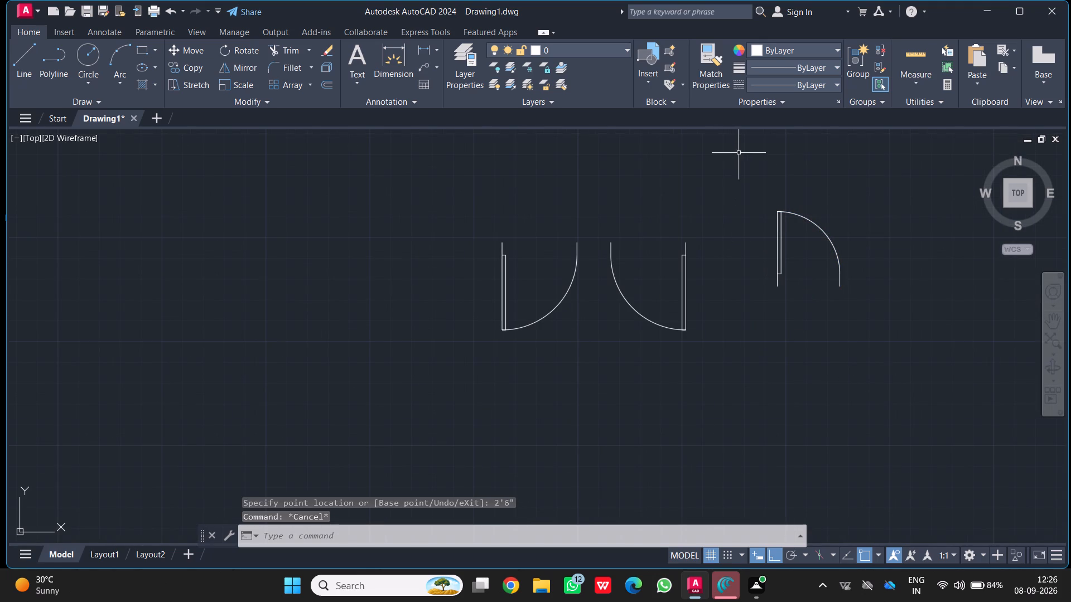
Mirror the 2'6" door about a vertical line just east of it, keeping the original.
left_click(794, 215)
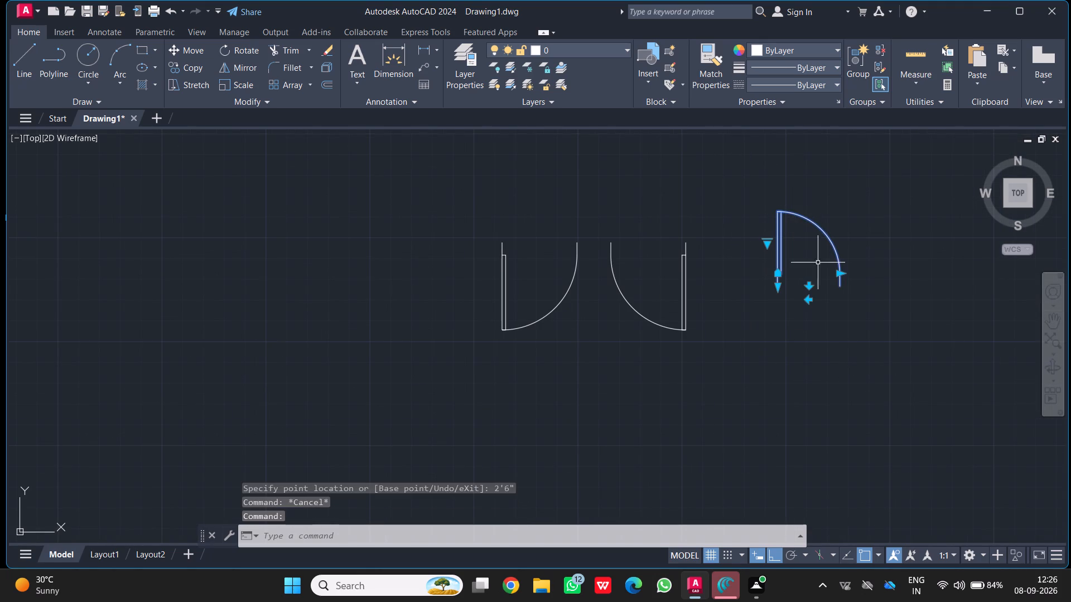
key("m")
key("i")
key("Return")
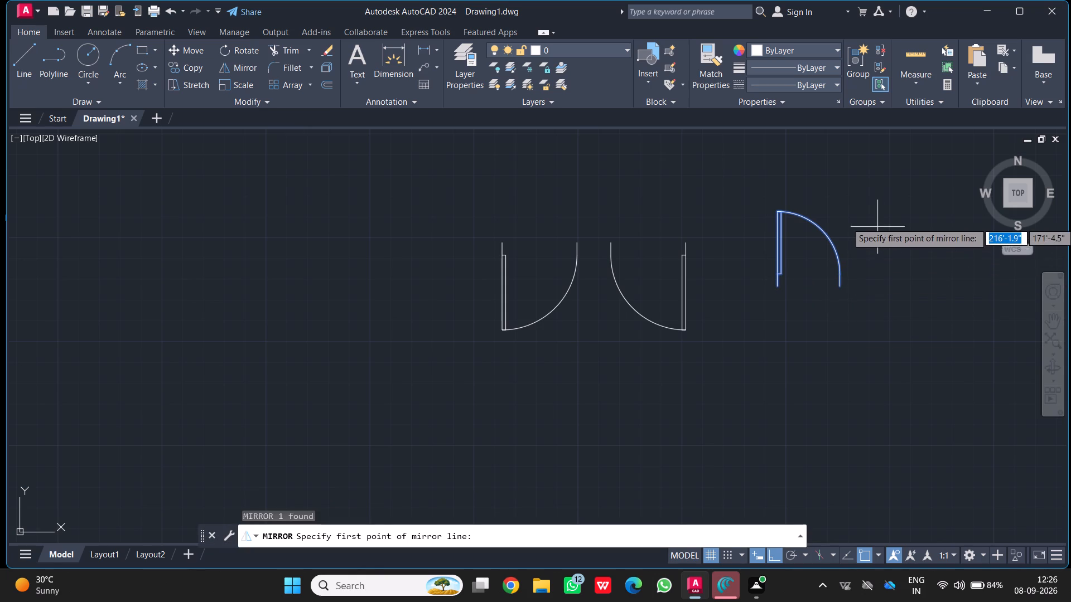
left_click(867, 187)
left_click(869, 333)
key("Return")
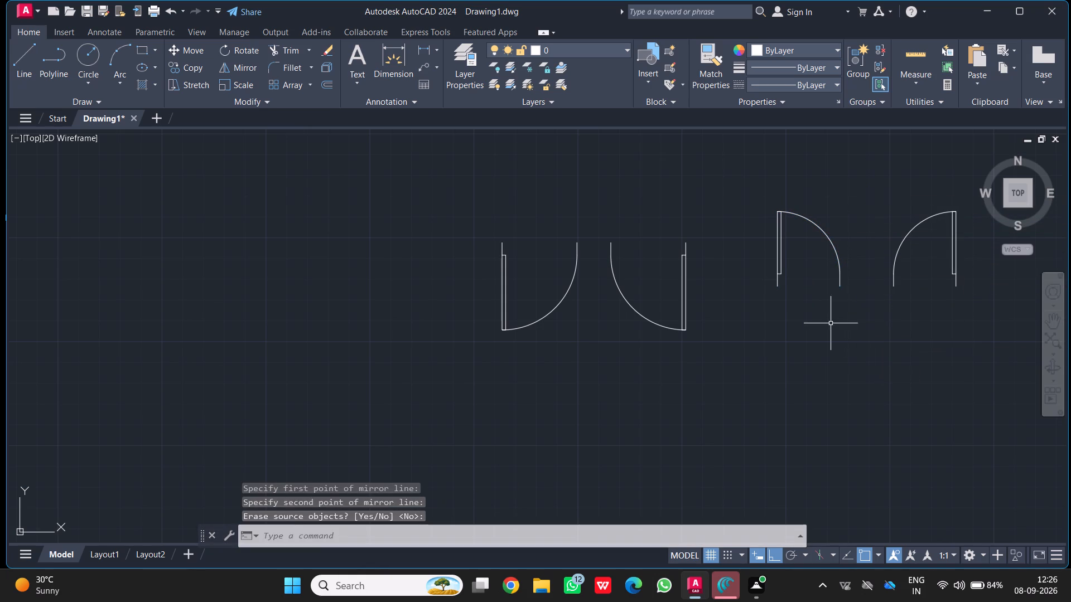
Mirror both 2'6" doors about a horizontal line south of them, keeping the originals.
left_click_drag(737, 147, 783, 184)
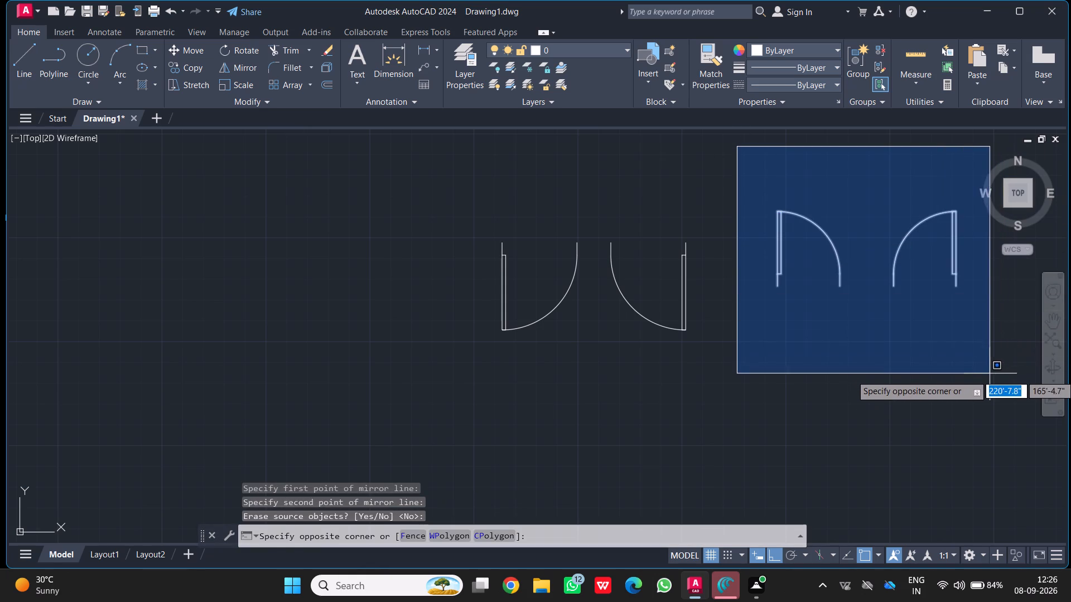
left_click(970, 386)
key("comma")
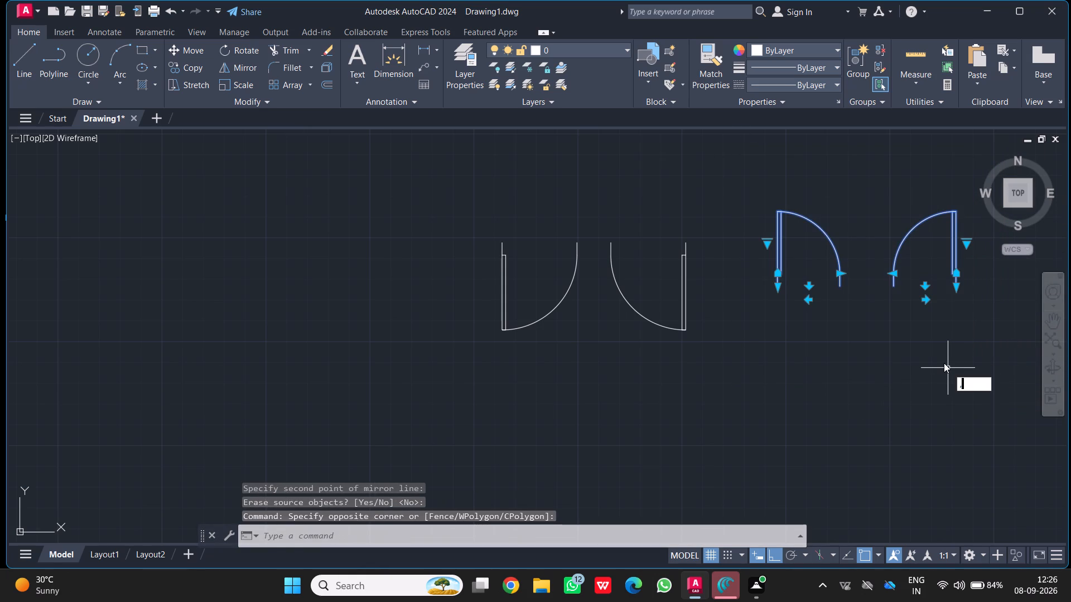
key("BackSpace")
key("BackSpace")
key("BackSpace")
key("m")
key("i")
key("Return")
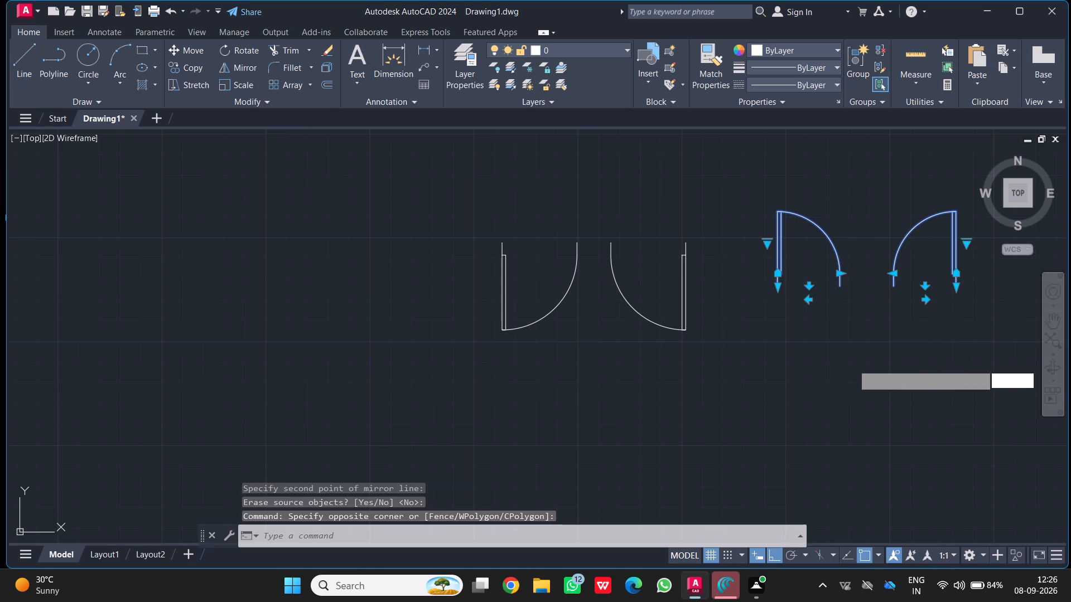
left_click(755, 326)
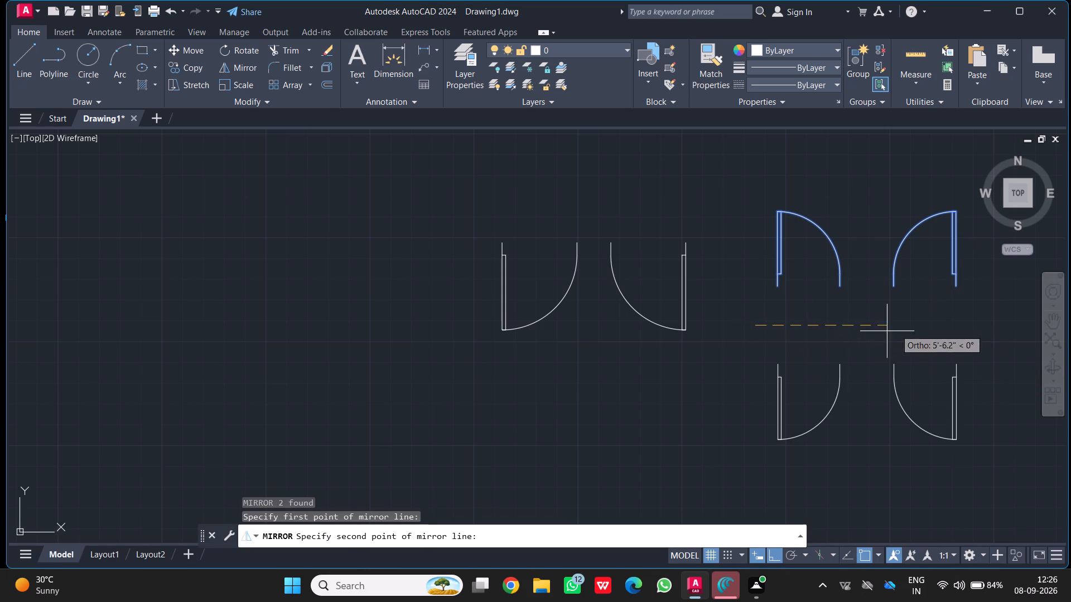
left_click(968, 344)
key("Return")
Move the north-west 3' door into the north-east room's opening, with its hinge corner on the west jamb.
scroll(823, 380, "down", 3)
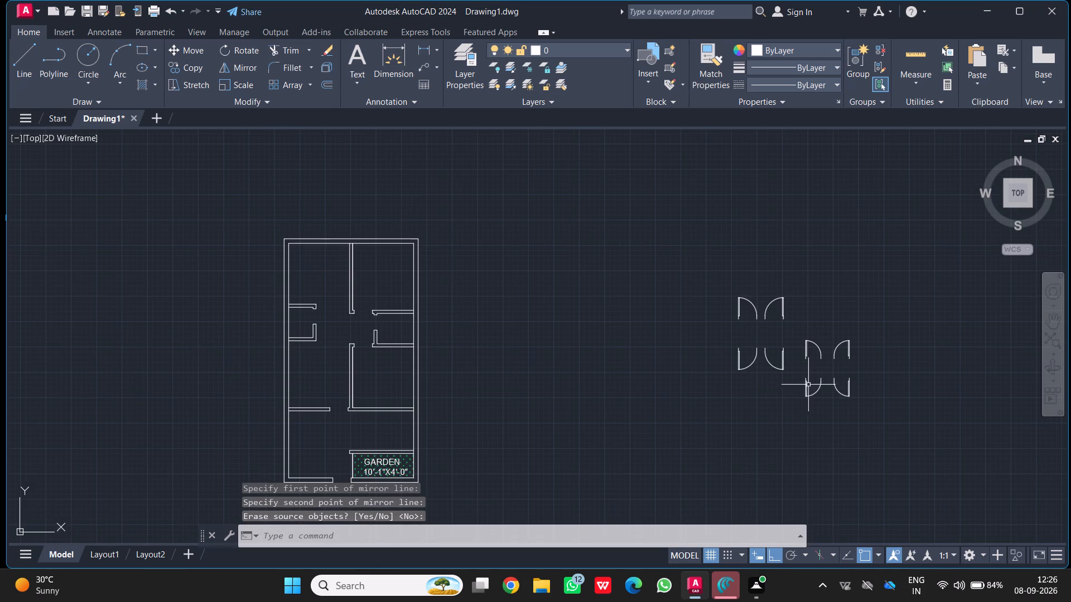
middle_click_drag(765, 394, 685, 342)
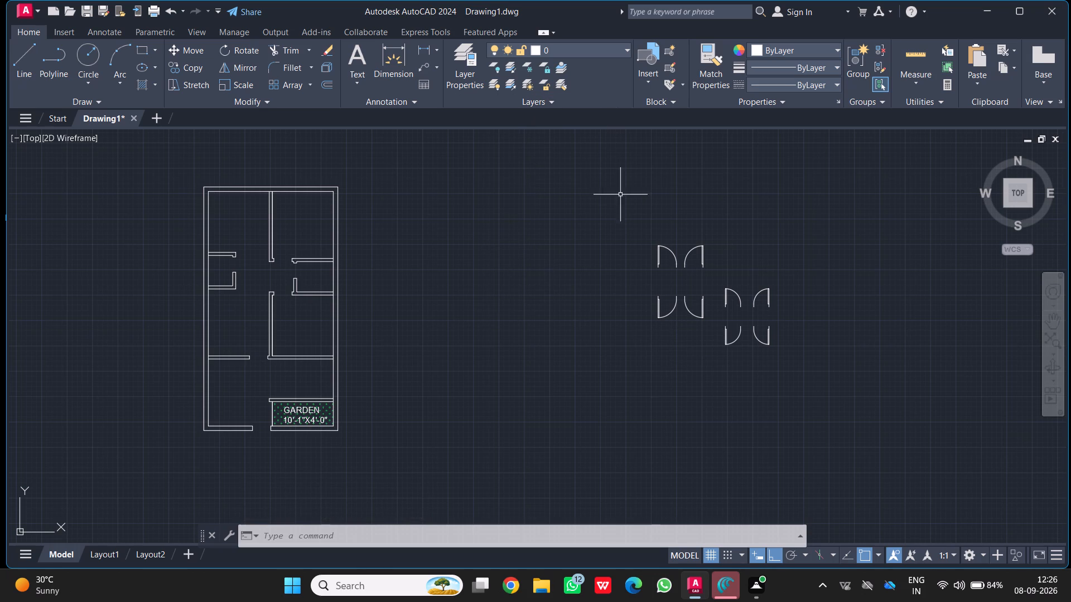
left_click(663, 247)
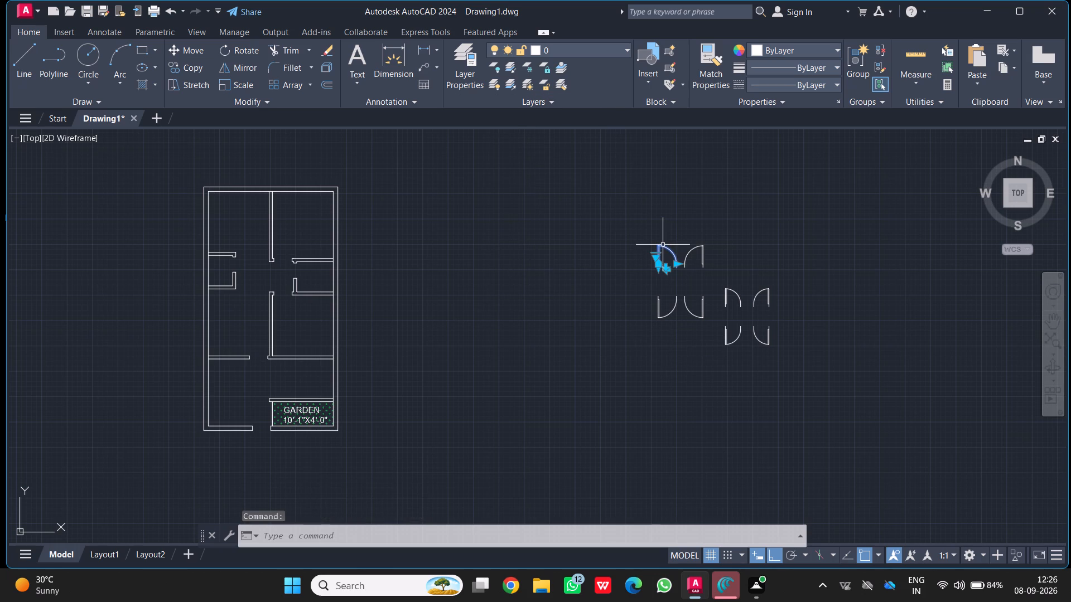
key("m")
key("Return")
scroll(661, 285, "up", 2)
left_click(647, 241)
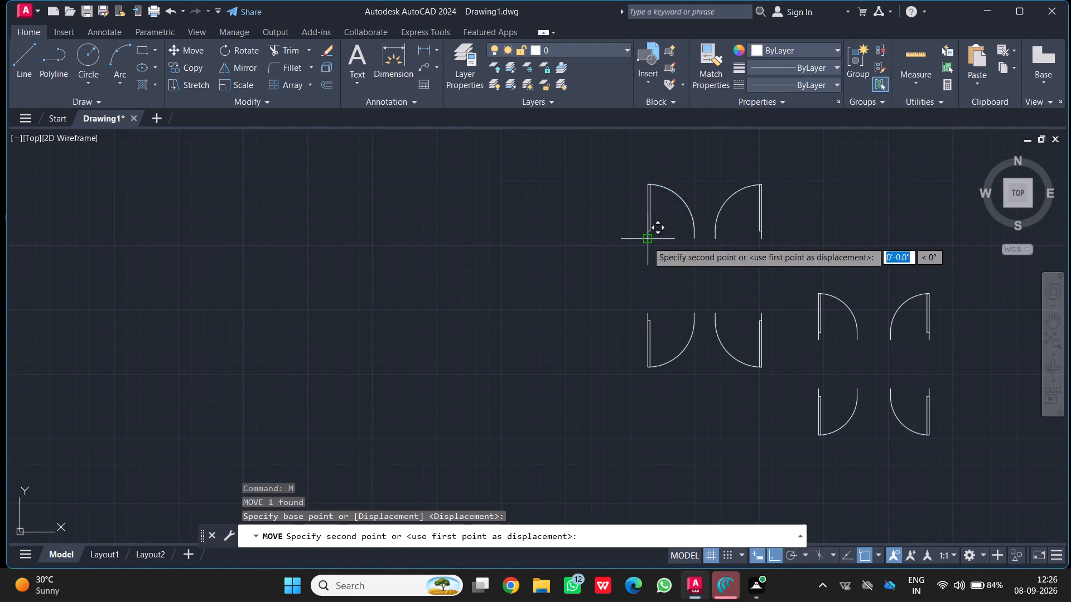
scroll(387, 302, "down", 2)
middle_click_drag(387, 302, 483, 298)
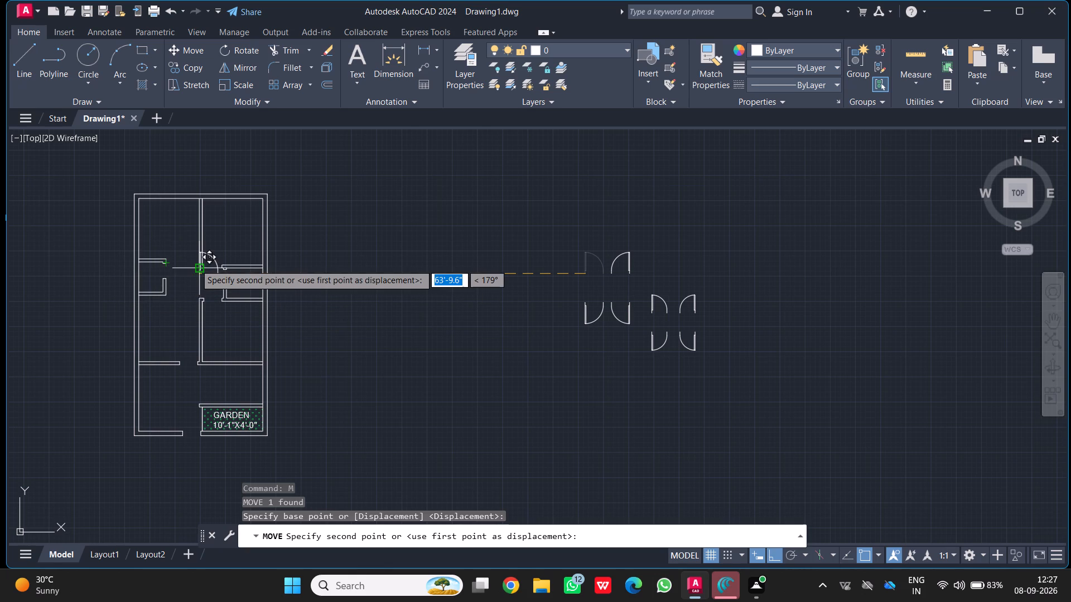
scroll(186, 262, "up", 1)
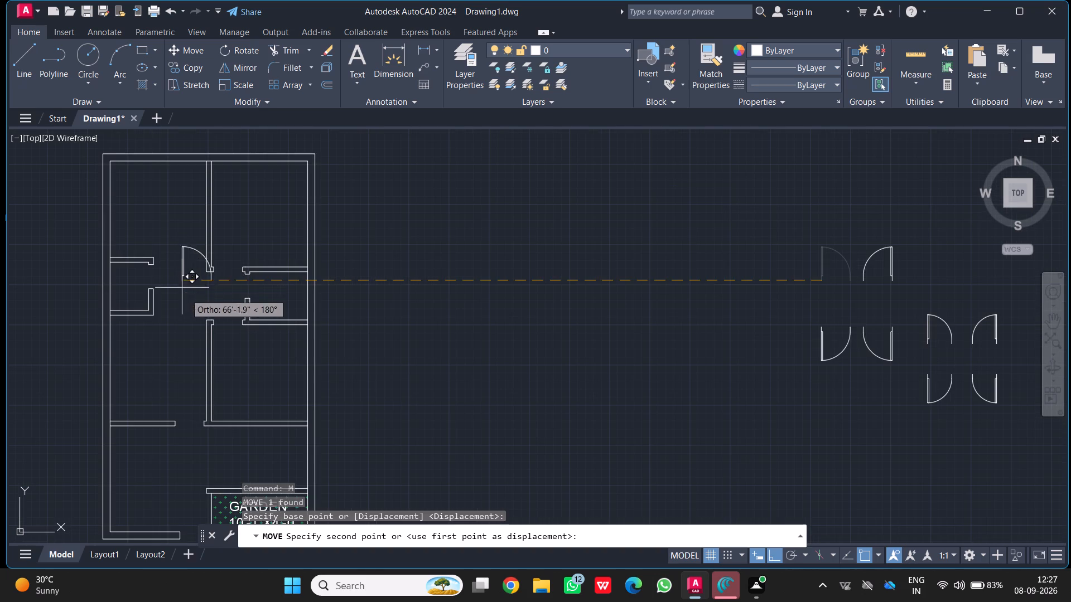
key("F8")
scroll(213, 273, "up", 3)
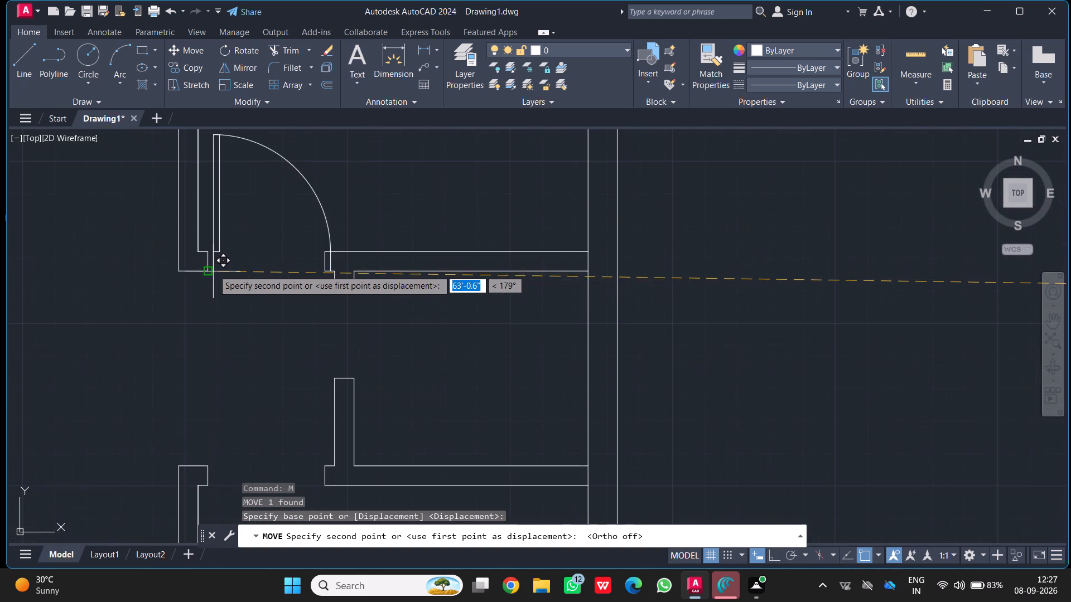
left_click(209, 269)
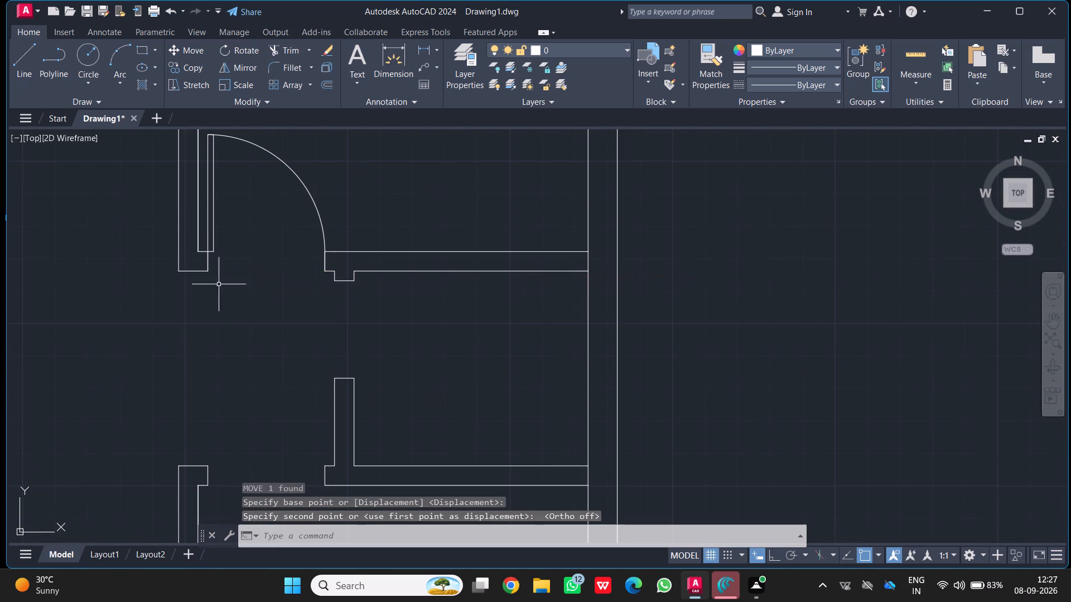
Move the south-east 3' door into the opening of the room north of the garden, with its hinge corner on the east jamb.
scroll(244, 312, "down", 3)
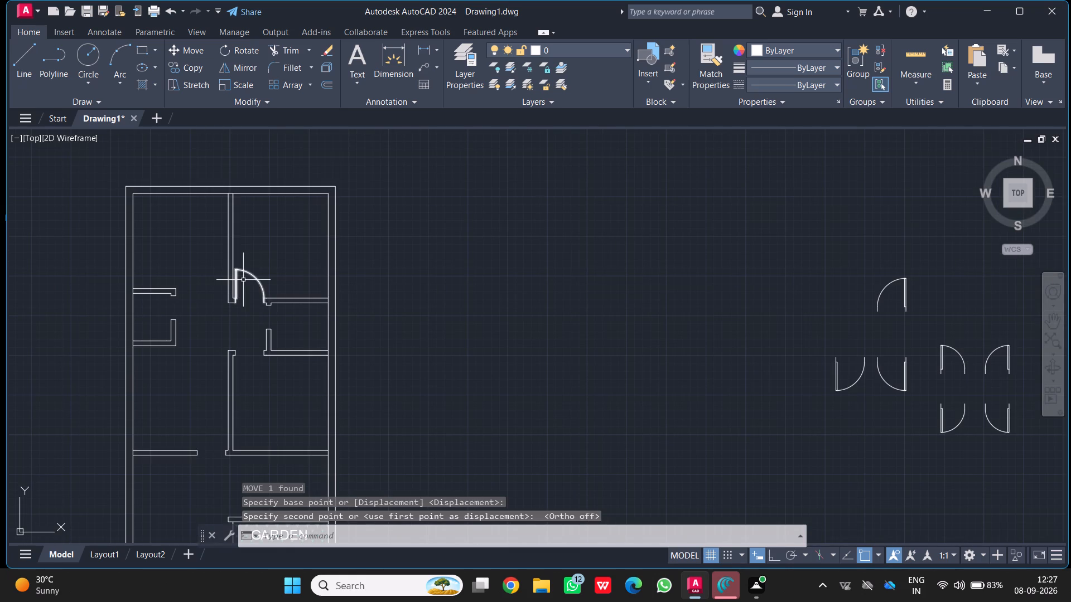
left_click(903, 367)
key("m")
key("Return")
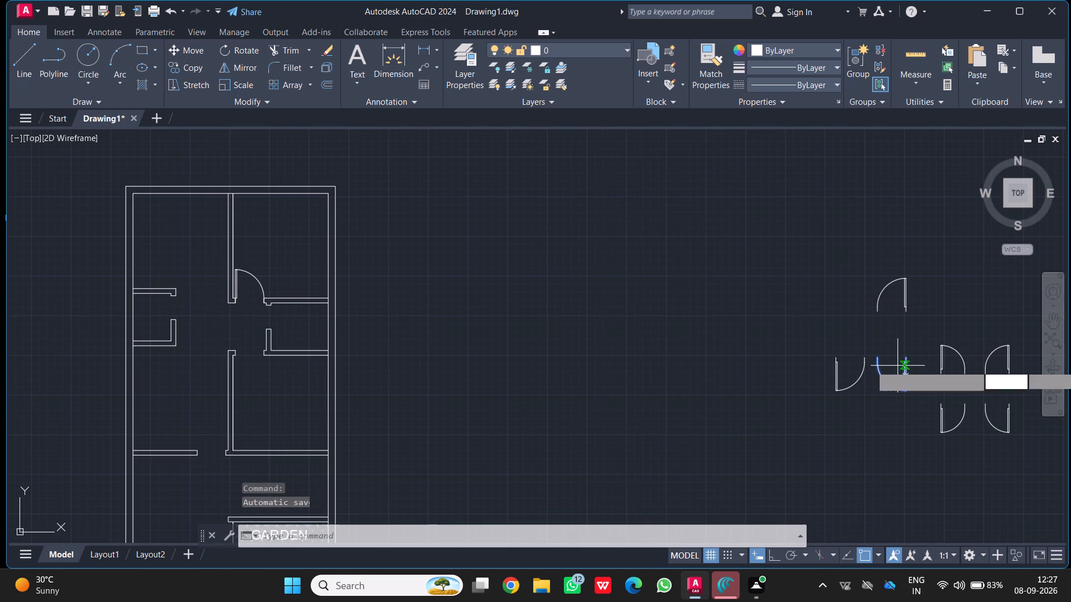
scroll(895, 349, "up", 2)
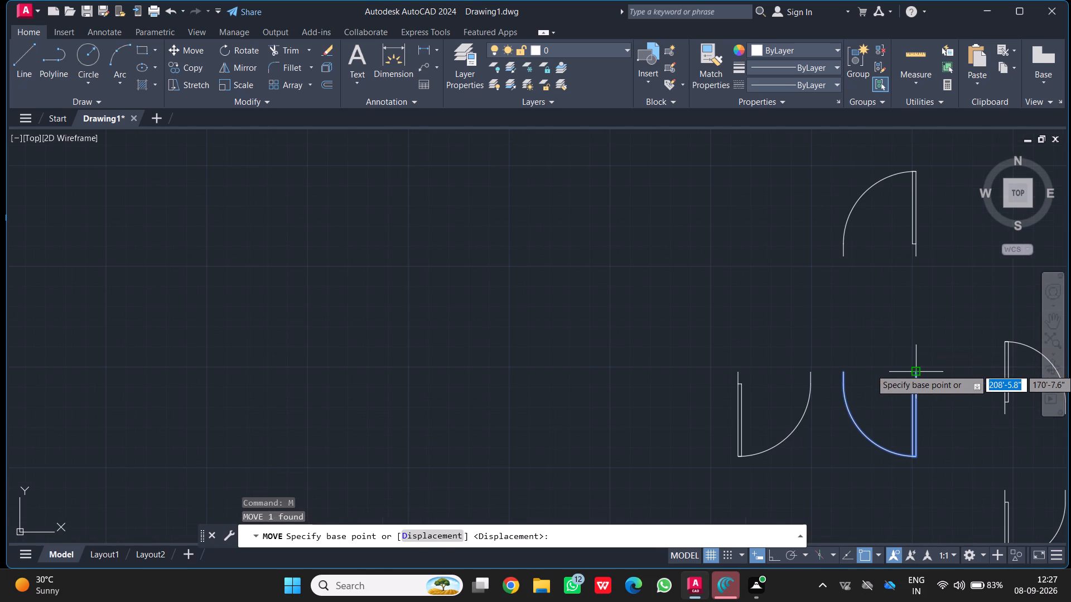
left_click(915, 369)
scroll(676, 383, "down", 2)
middle_click_drag(672, 381, 671, 292)
scroll(219, 341, "up", 2)
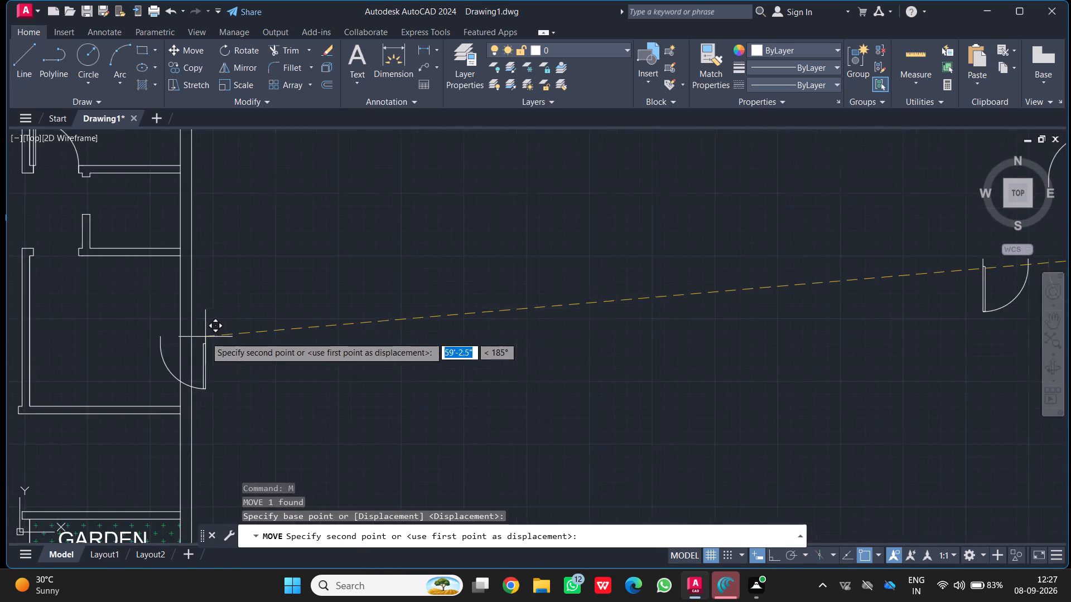
middle_click_drag(205, 337, 407, 366)
scroll(263, 356, "down", 1)
scroll(220, 270, "up", 2)
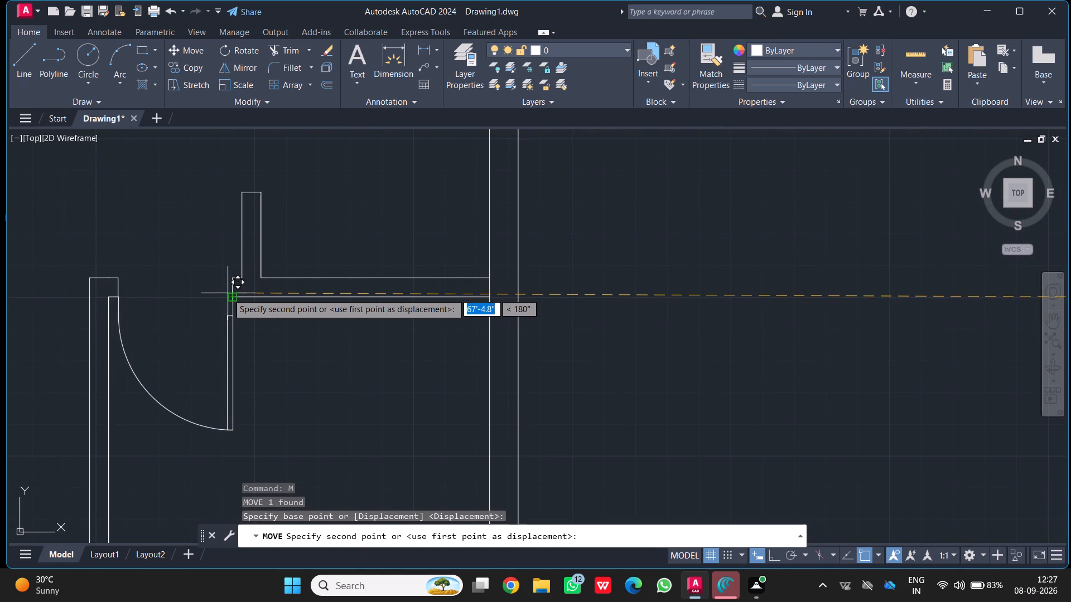
left_click(232, 301)
key("Return")
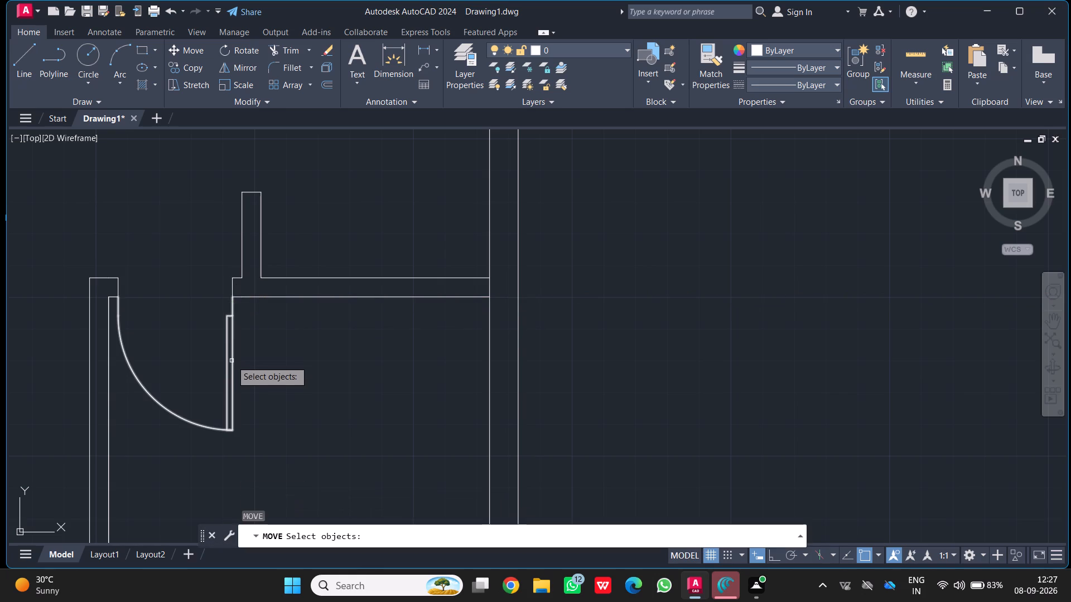
key("Escape")
Flip this 3' door horizontally so its leaf hangs on the opening's west jamb.
left_click(233, 358)
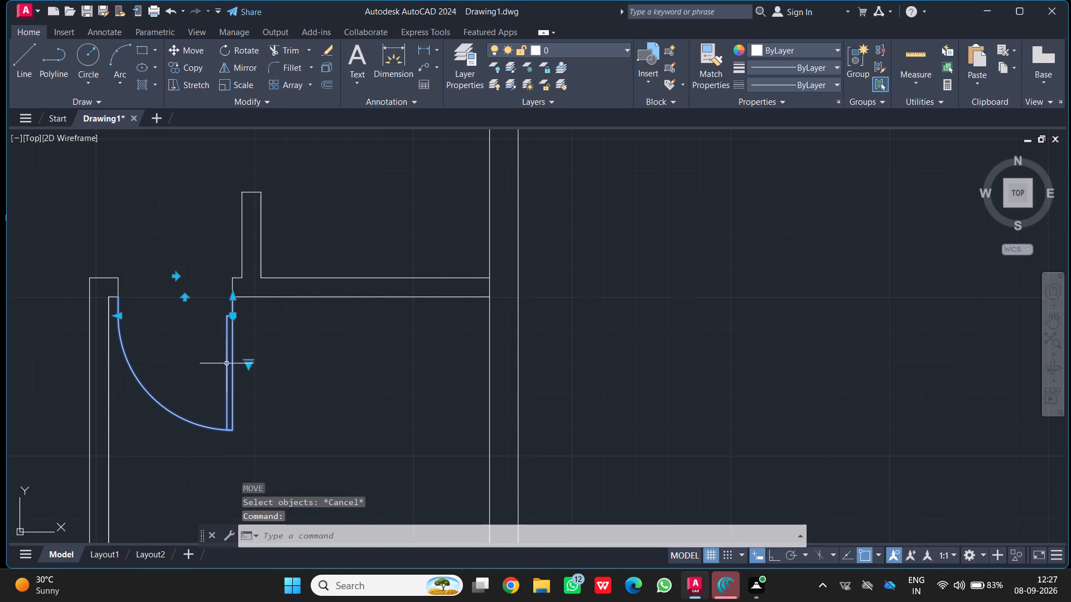
left_click(176, 279)
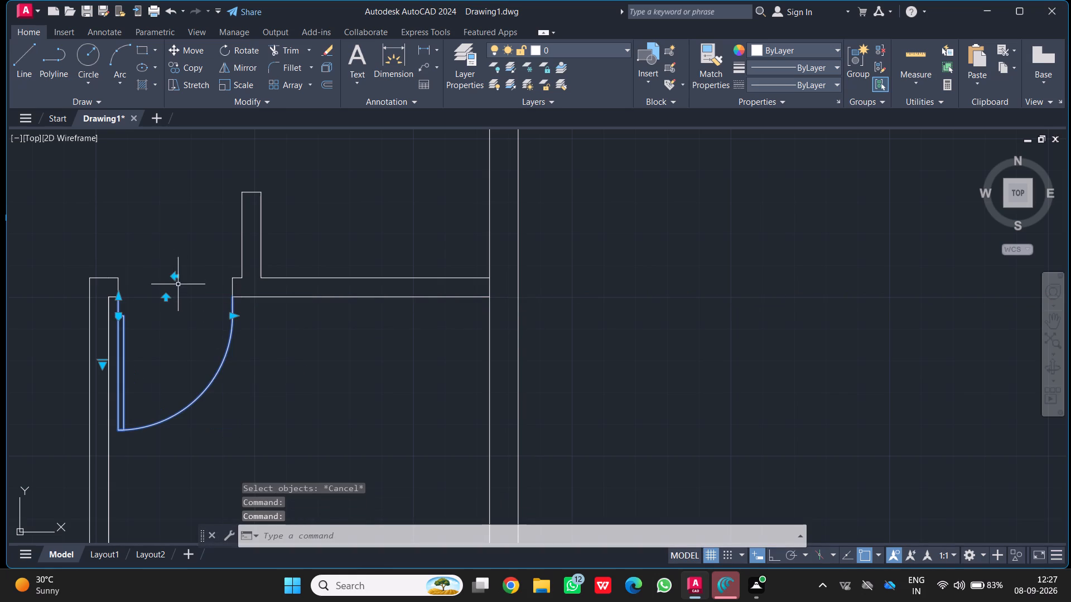
key("Escape")
Move the north-west 2'6" door into the small east room between the two 3' doors, clear of its walls.
scroll(193, 345, "down", 3)
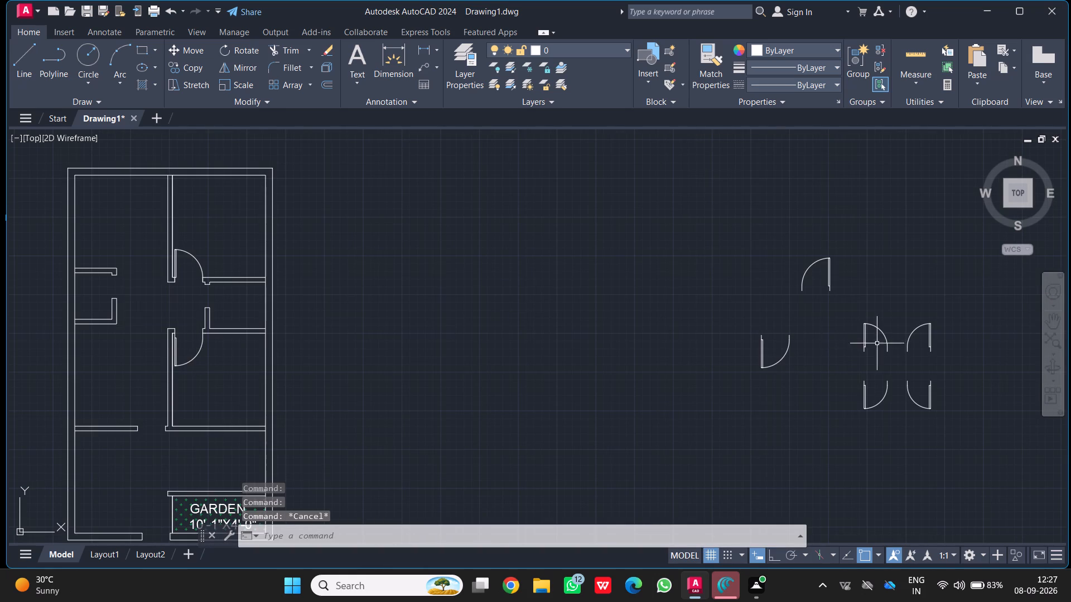
left_click(858, 326)
left_click(872, 351)
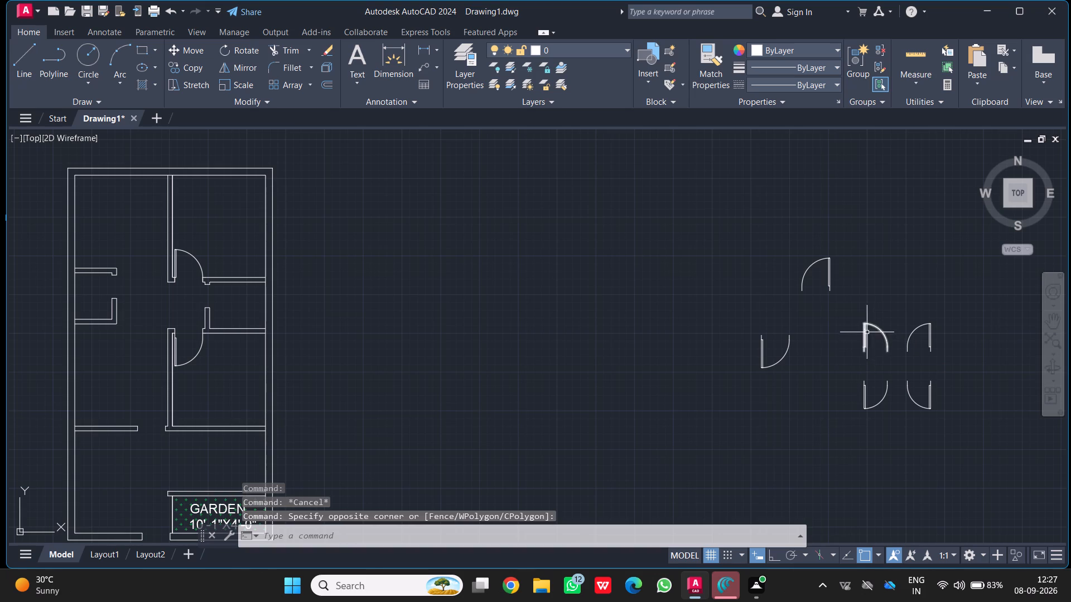
left_click(866, 331)
key("m")
key("Return")
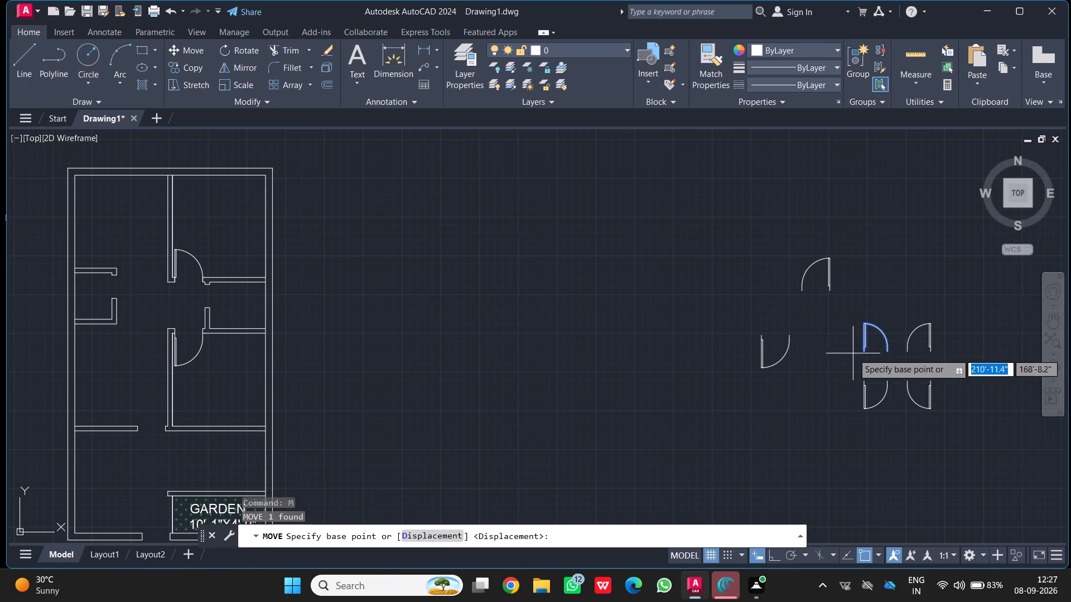
scroll(861, 360, "up", 3)
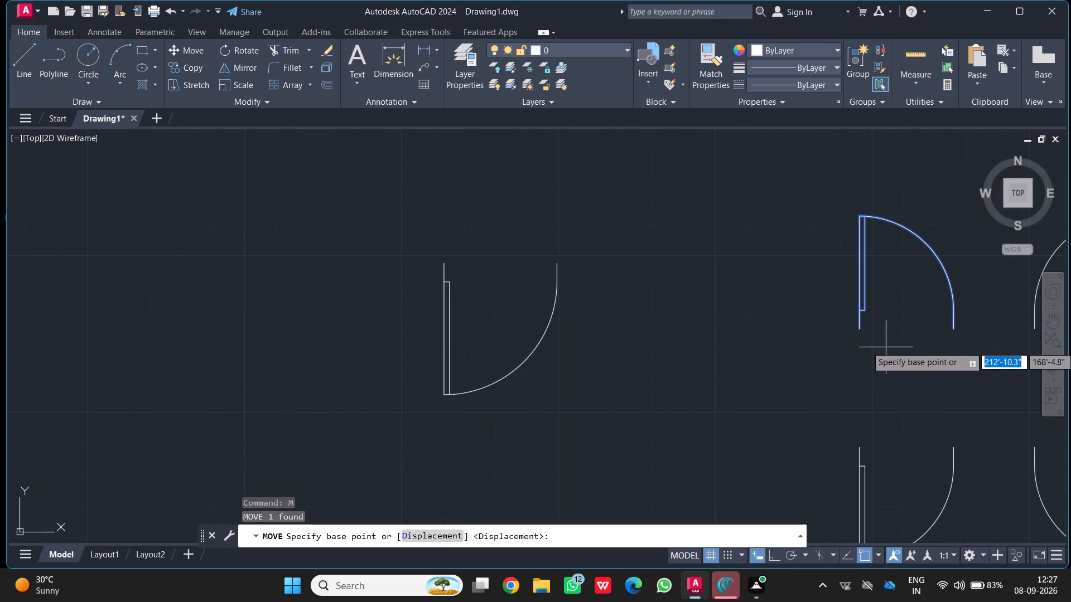
left_click(859, 327)
scroll(533, 376, "down", 4)
middle_click_drag(488, 389, 565, 384)
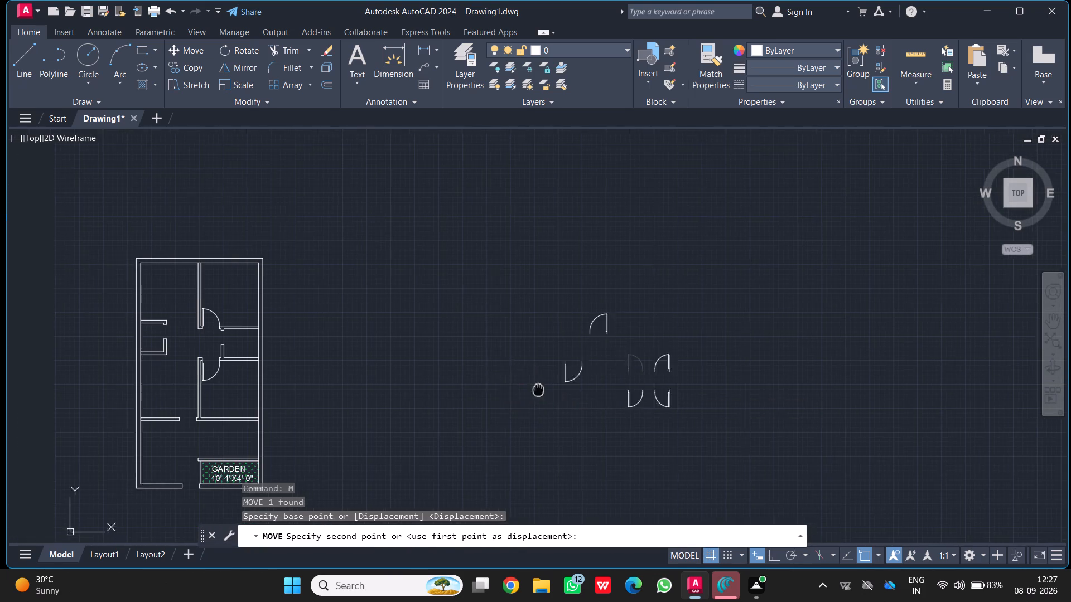
middle_click_drag(565, 384, 604, 375)
scroll(344, 340, "up", 4)
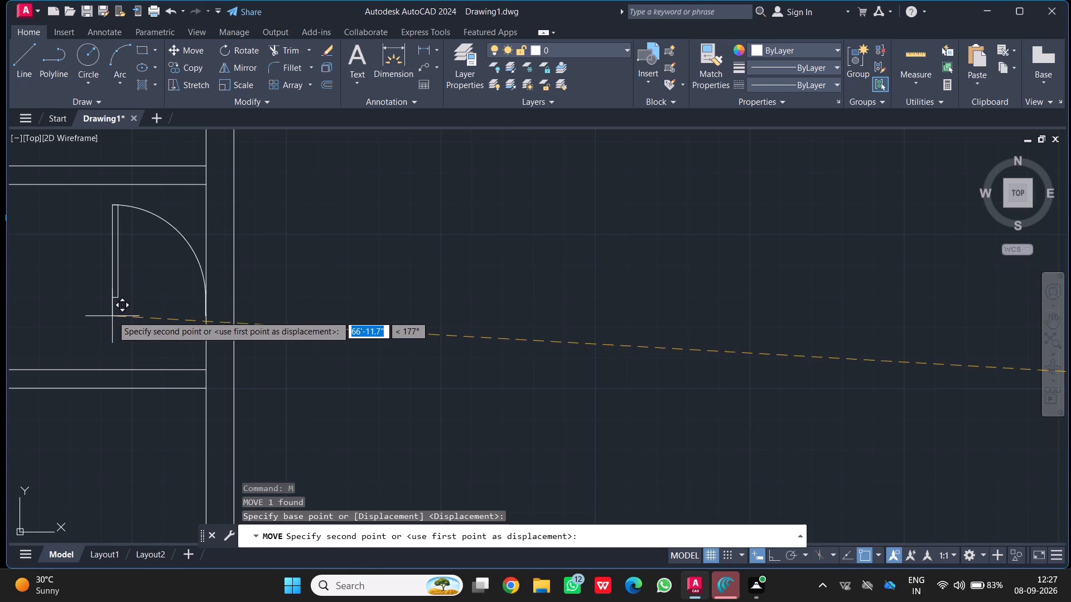
left_click(91, 308)
middle_click_drag(415, 364, 528, 336)
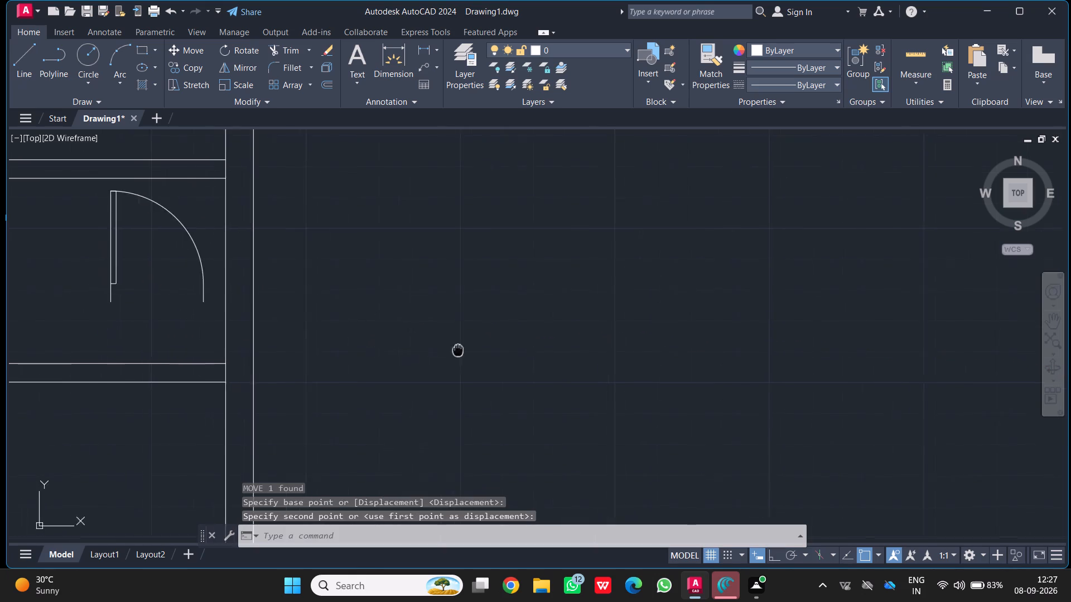
middle_click_drag(528, 336, 632, 336)
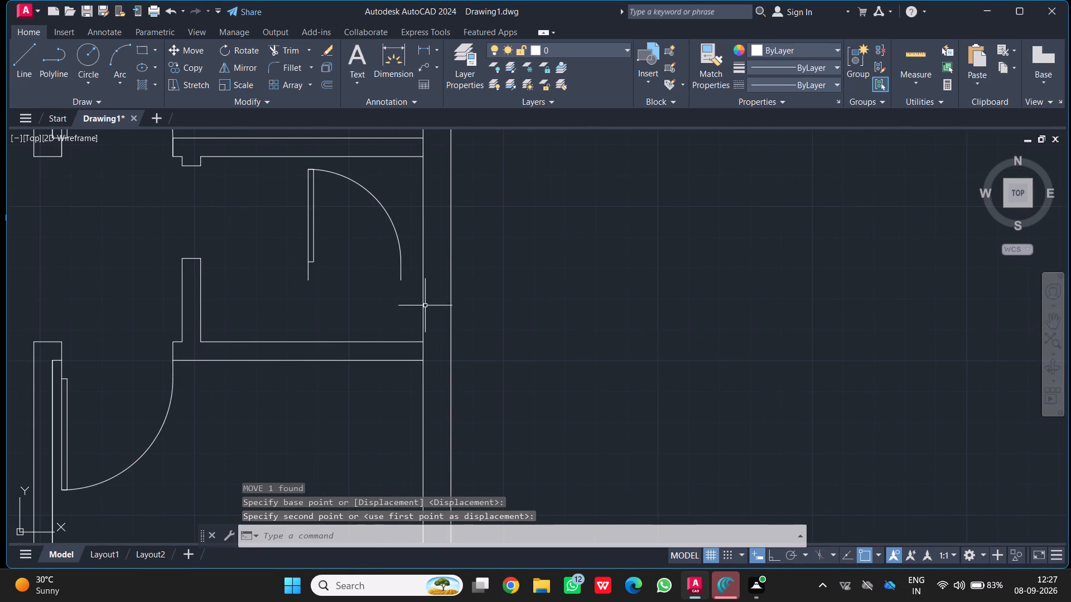
Rotate the 2'6" door in the small east room 90° clockwise about the lower end of its hinge side.
key("r")
key("o")
key("Return")
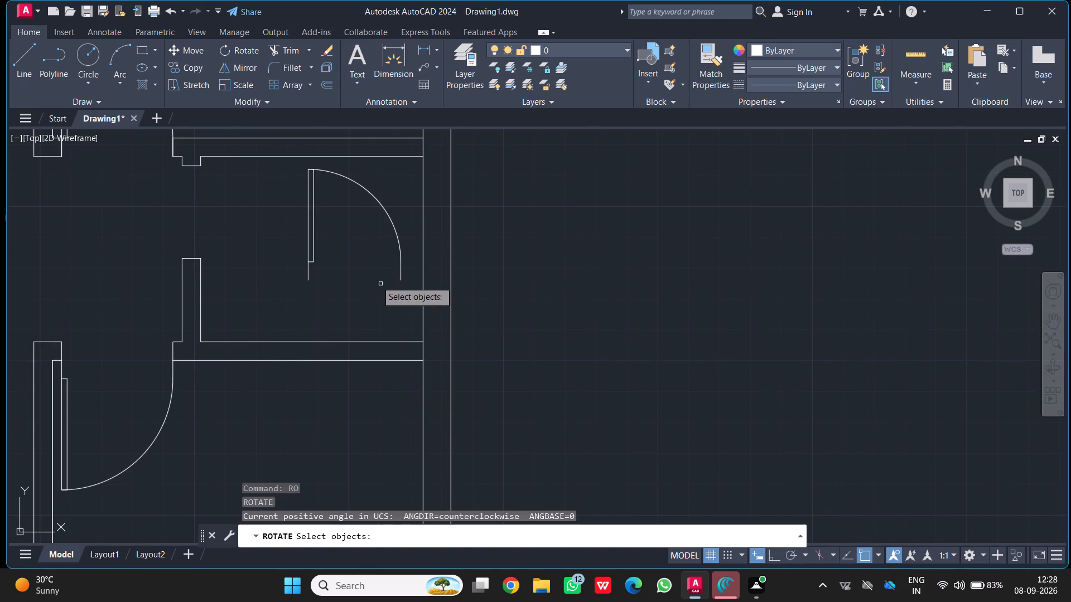
left_click(306, 260)
key("Return")
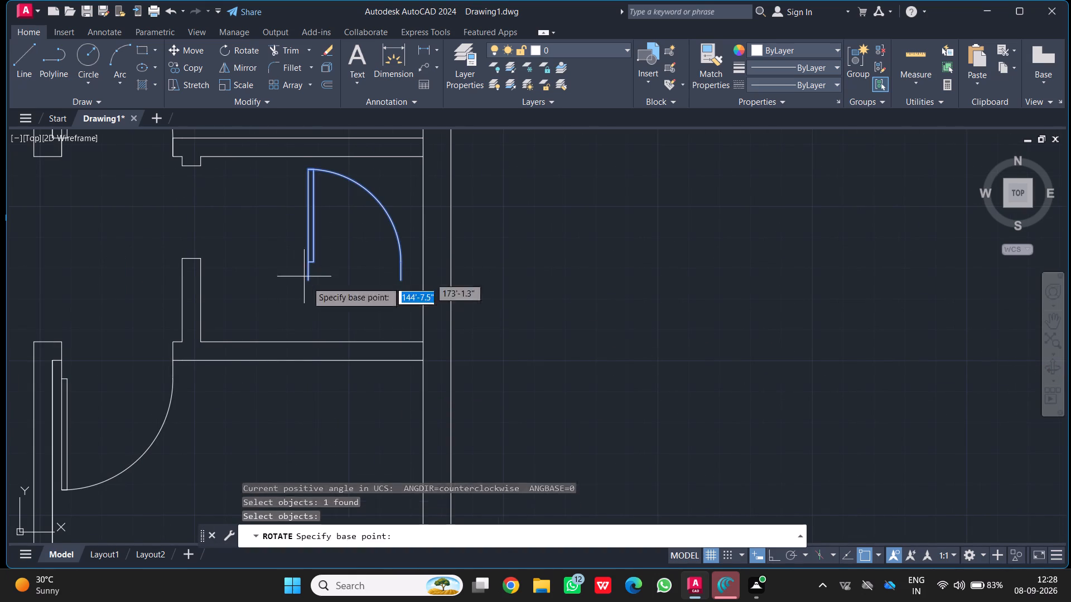
left_click(307, 284)
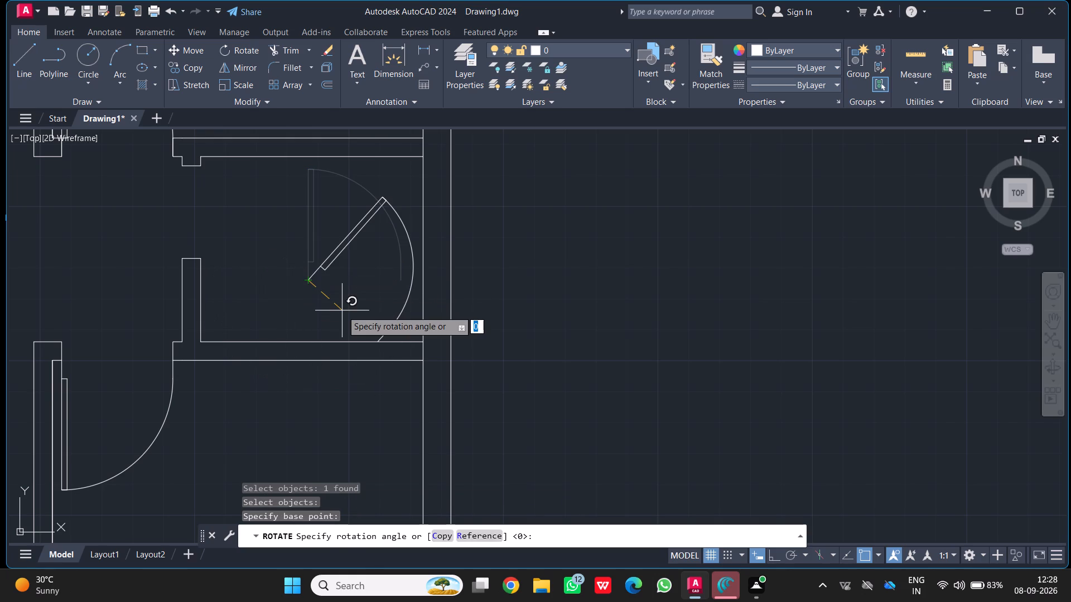
key("F8")
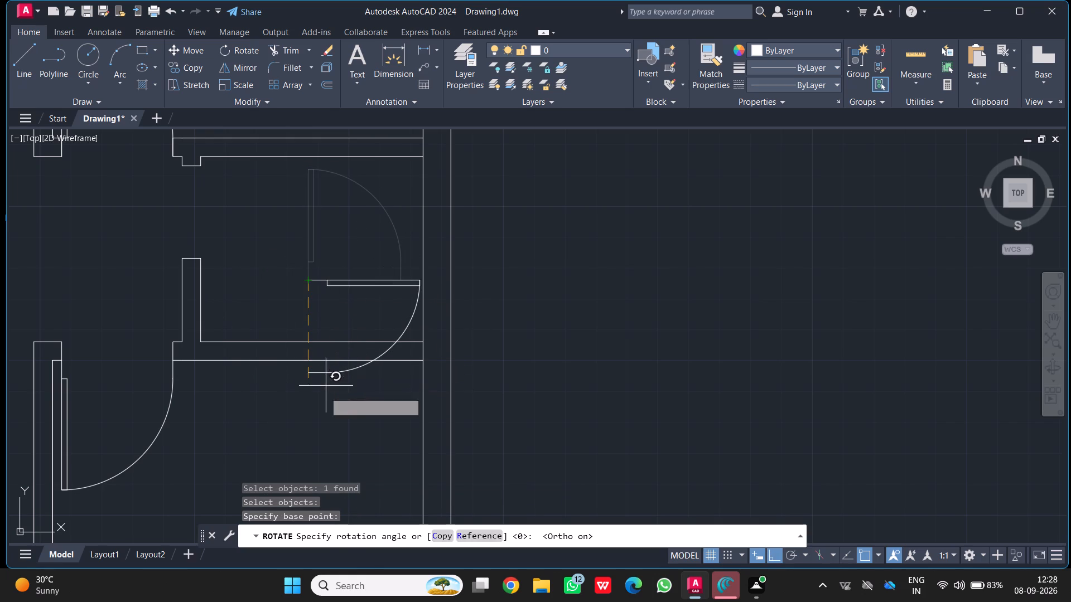
left_click(321, 403)
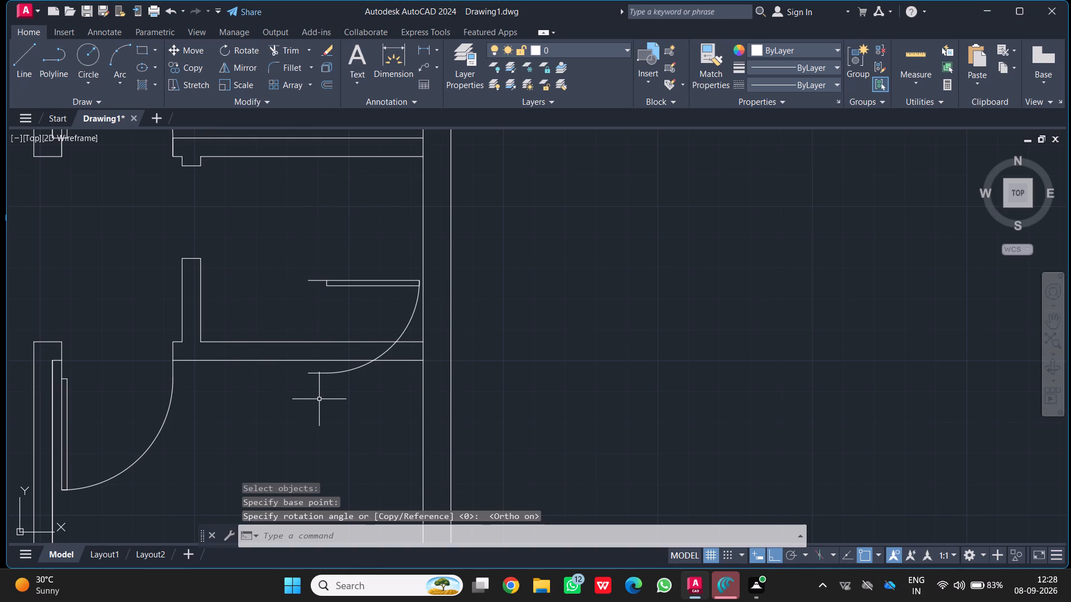
Move the rotated 2'6" door into the small east room's west opening, with its hinge end on the north jamb's outer corner.
scroll(319, 400, "down", 1)
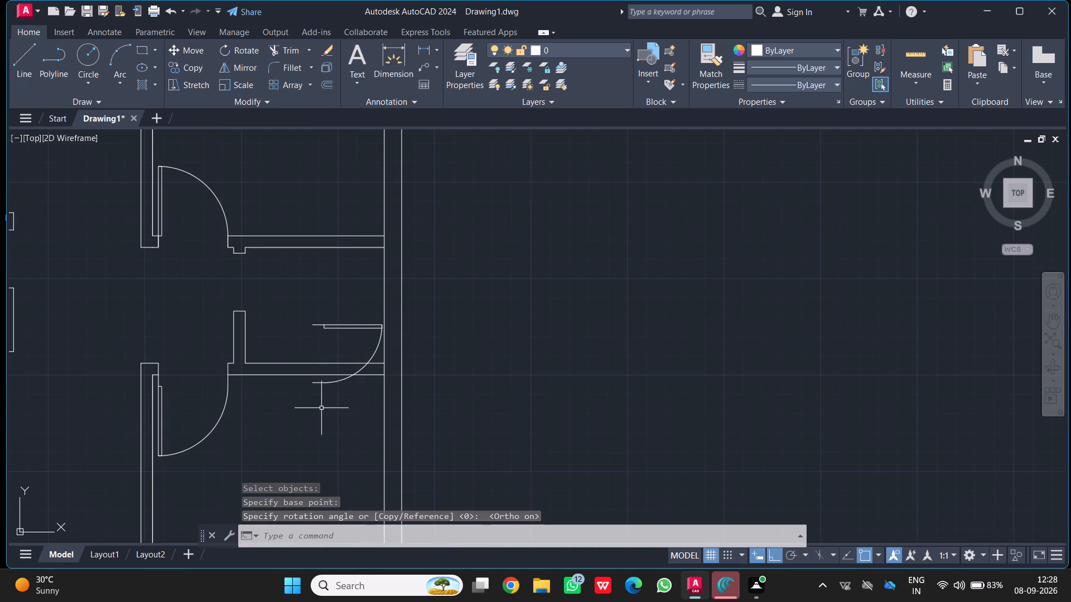
left_click(328, 327)
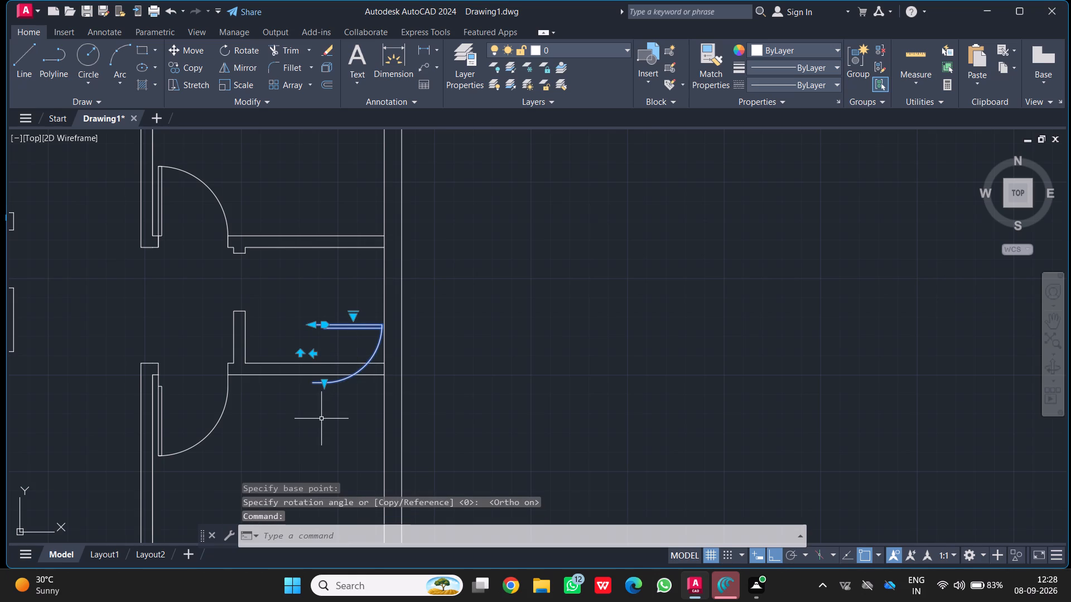
key("m")
key("Return")
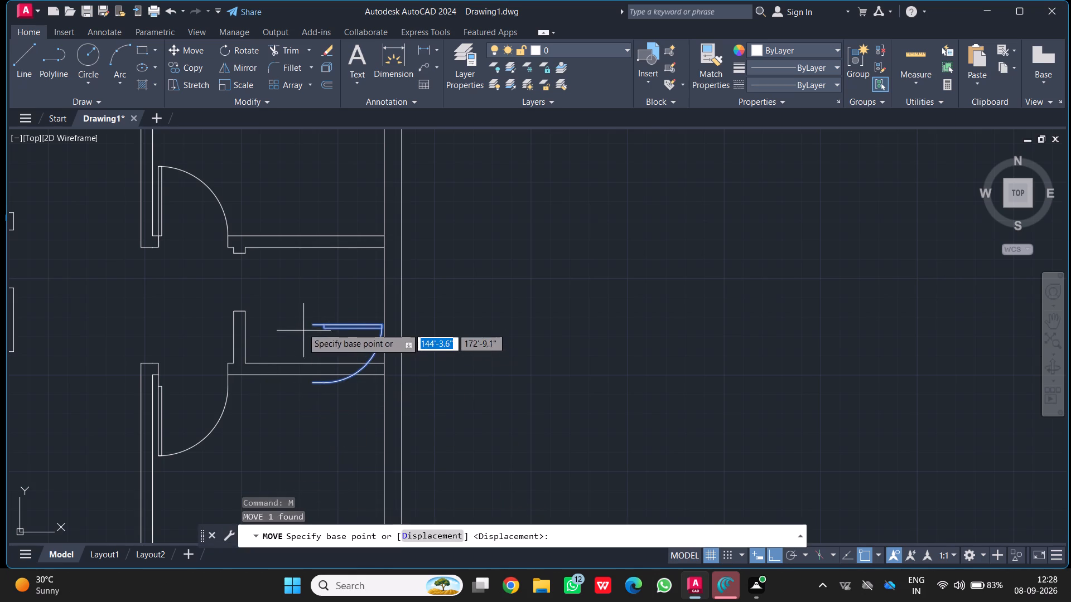
left_click(311, 328)
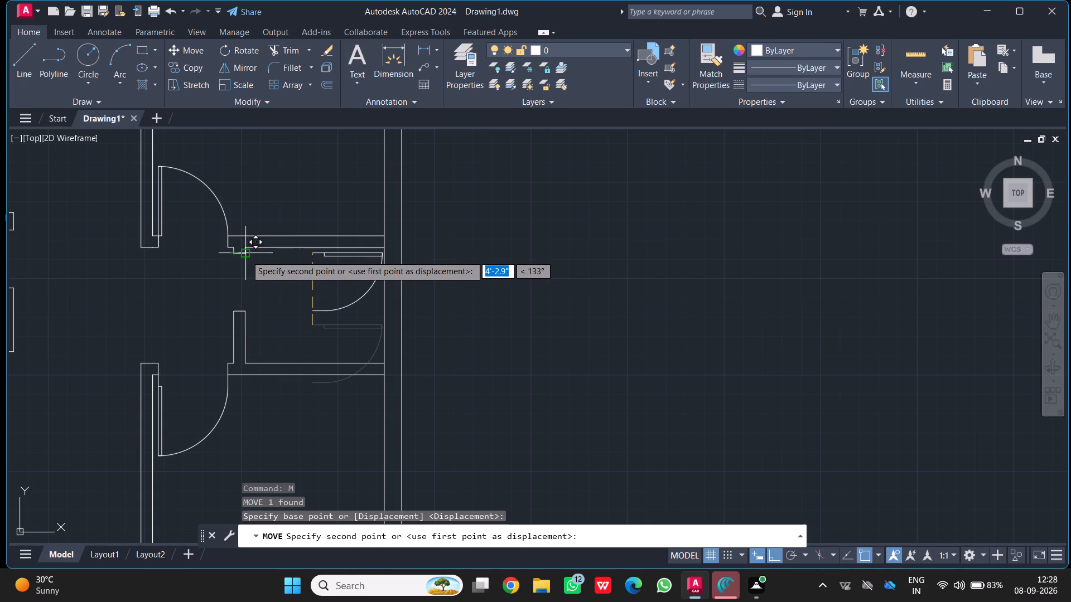
scroll(246, 255, "up", 3)
left_click(233, 249)
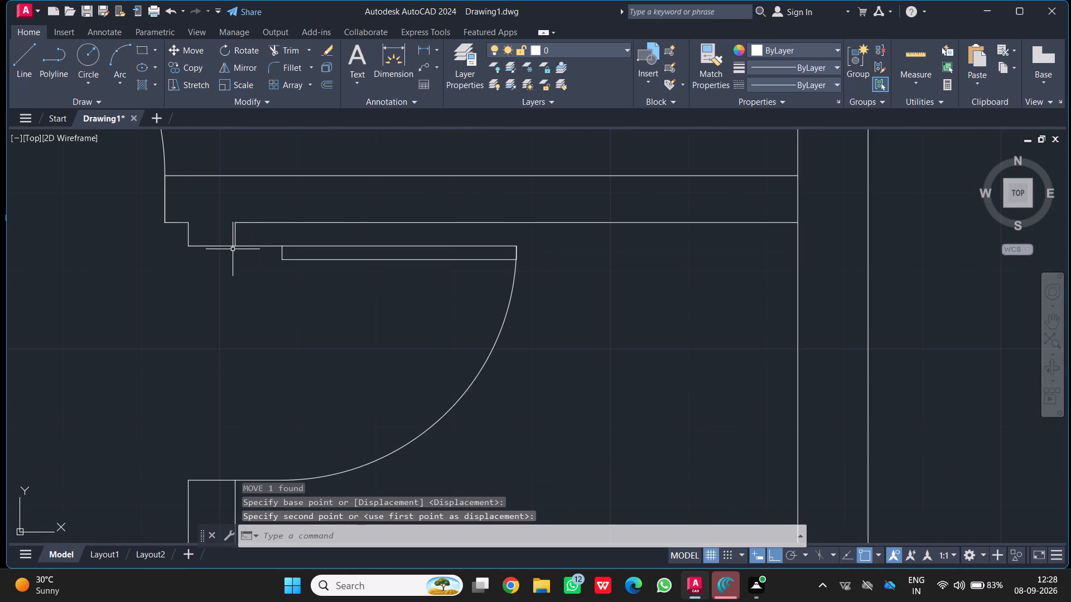
scroll(233, 249, "down", 3)
middle_click_drag(301, 321, 342, 319)
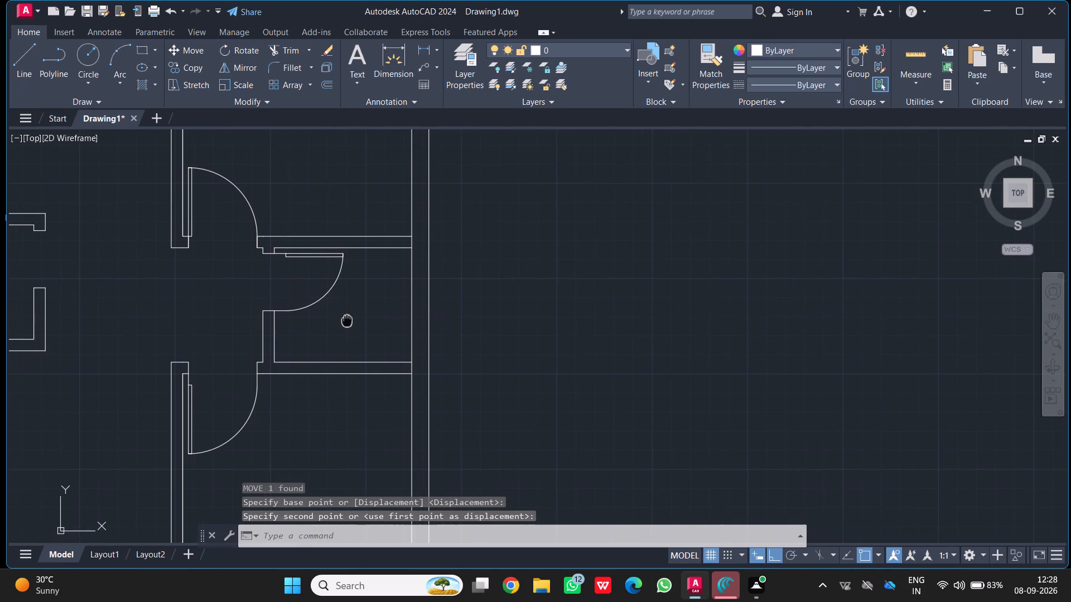
Move the spare north-east 2'6" door into the small west room's east opening, with its hinge end on the north jamb's outer corner.
scroll(364, 326, "down", 3)
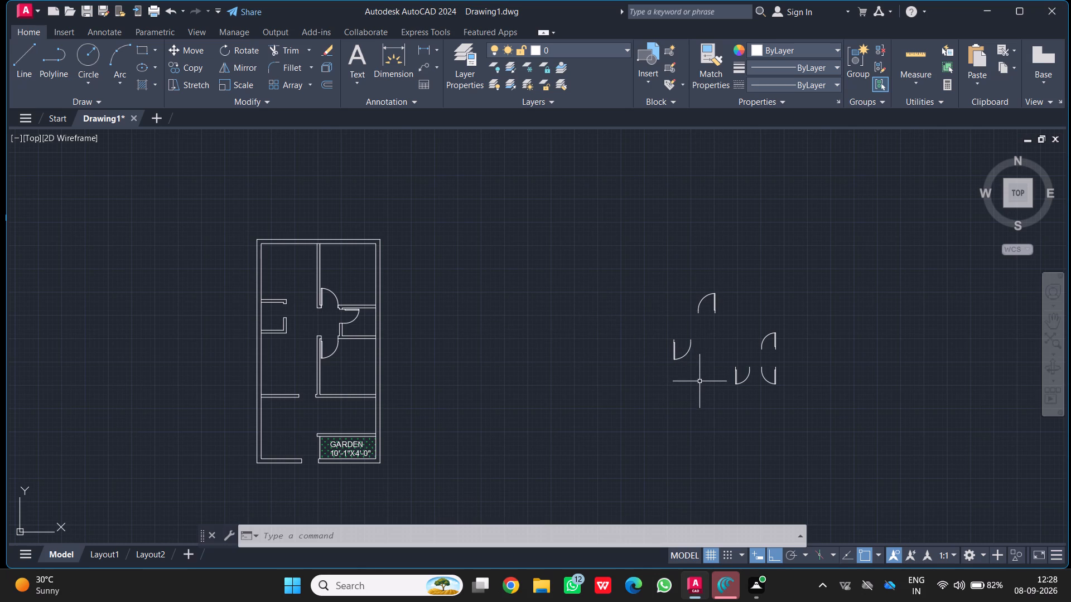
left_click_drag(739, 319, 741, 327)
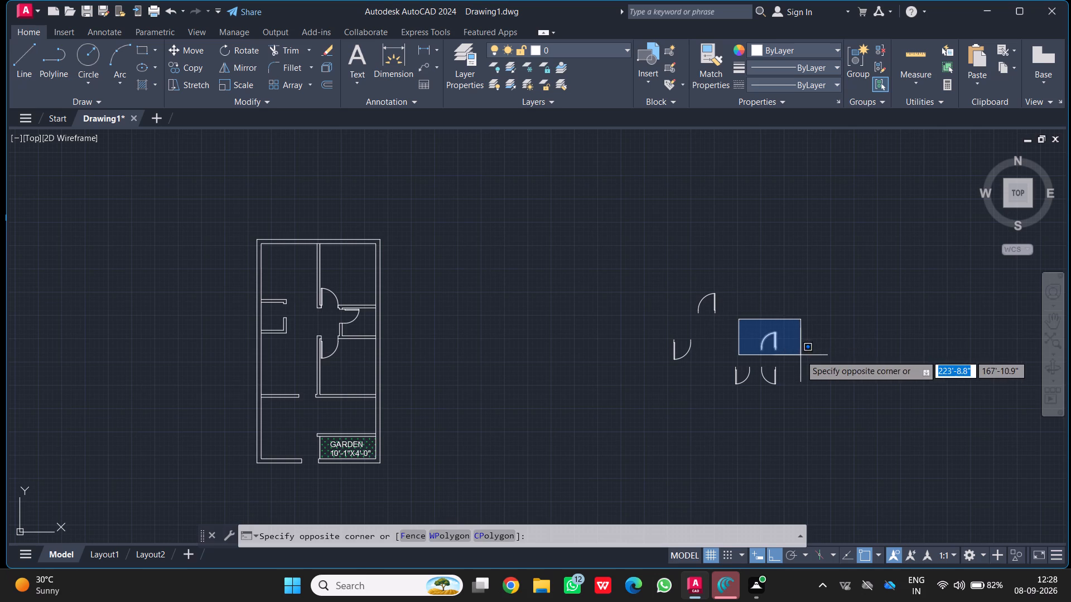
left_click(800, 355)
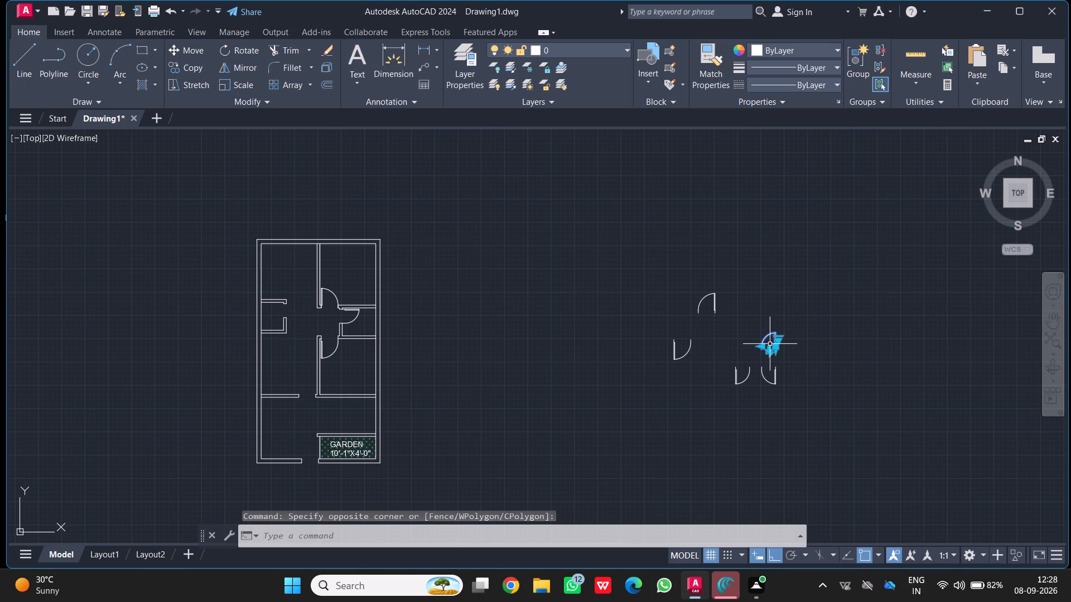
key("m")
key("Return")
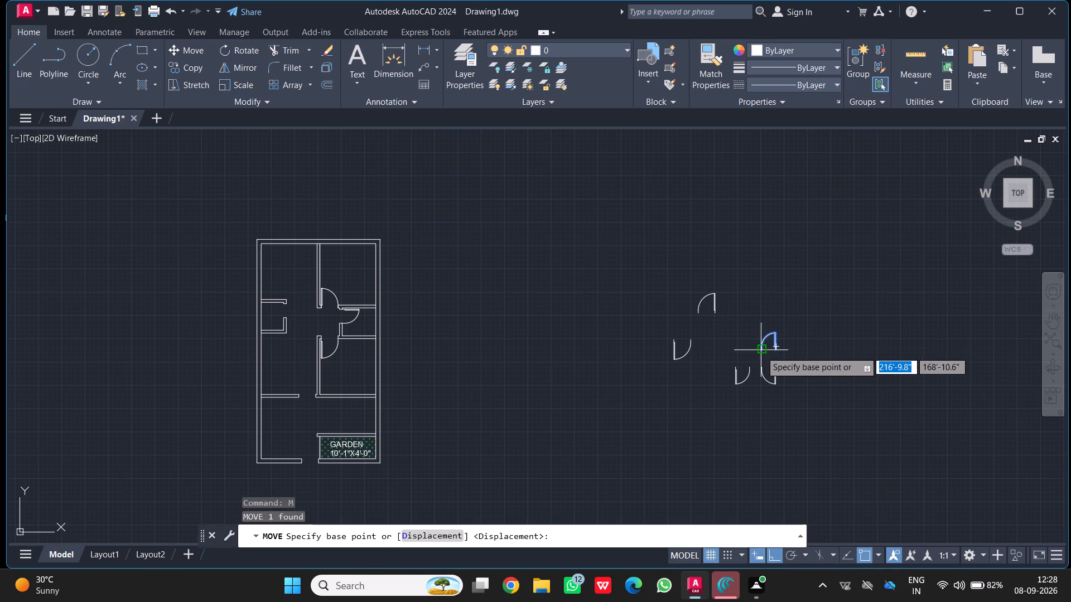
scroll(766, 359, "up", 3)
left_click(790, 329)
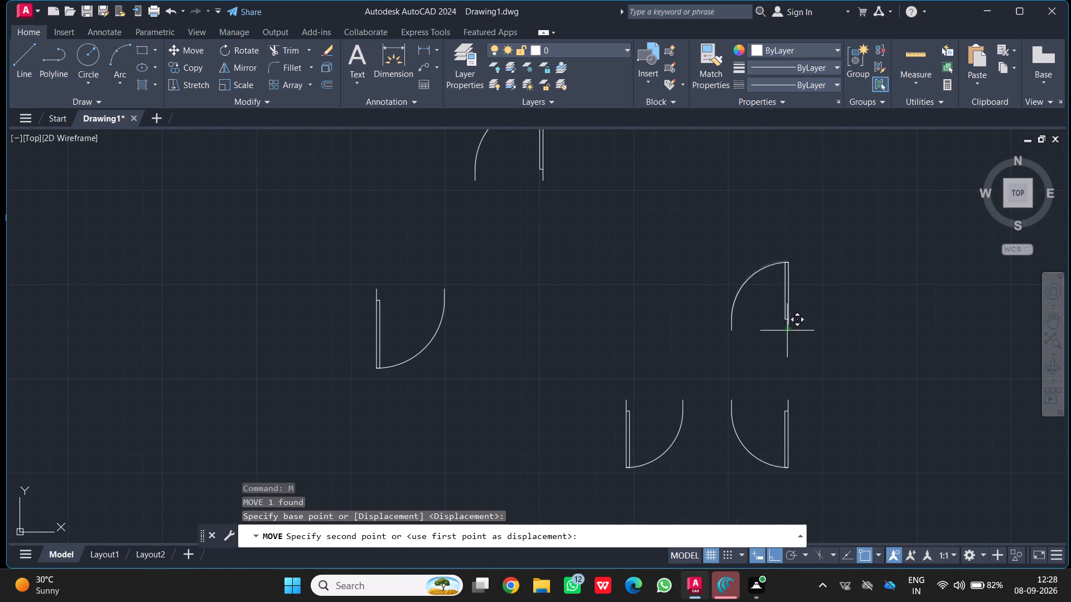
middle_click_drag(269, 374, 348, 360)
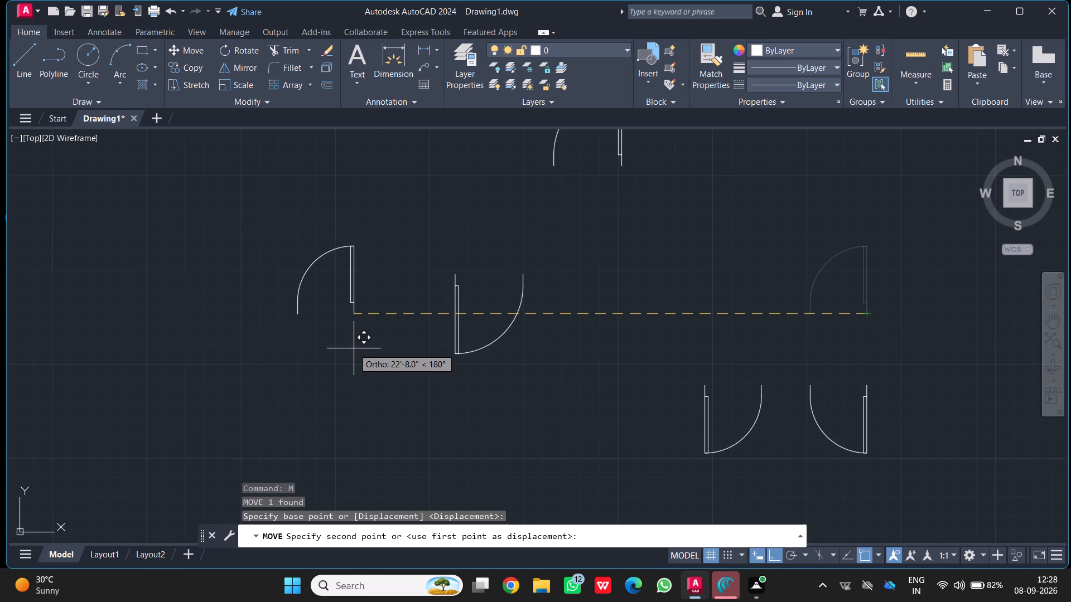
key("F8")
scroll(262, 298, "down", 4)
middle_click_drag(264, 298, 306, 304)
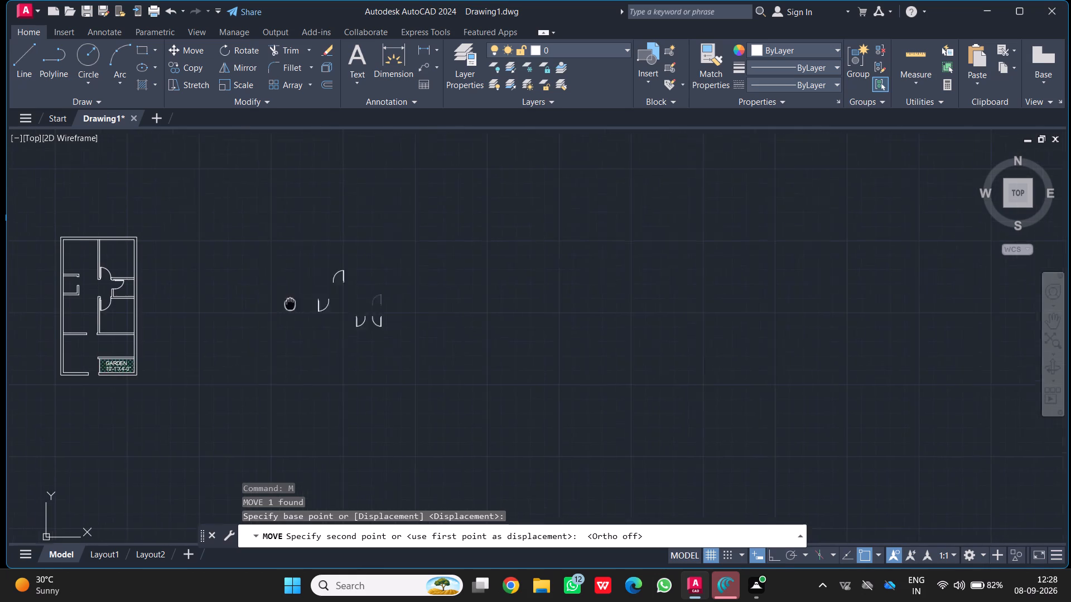
middle_click_drag(306, 304, 433, 308)
scroll(249, 281, "up", 3)
scroll(160, 305, "up", 2)
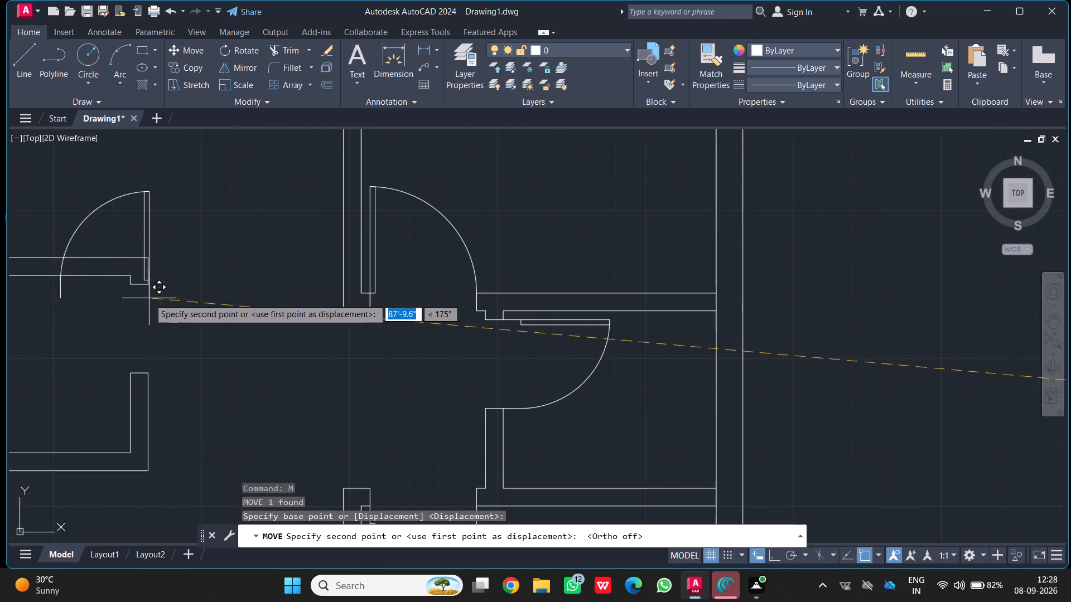
left_click(149, 287)
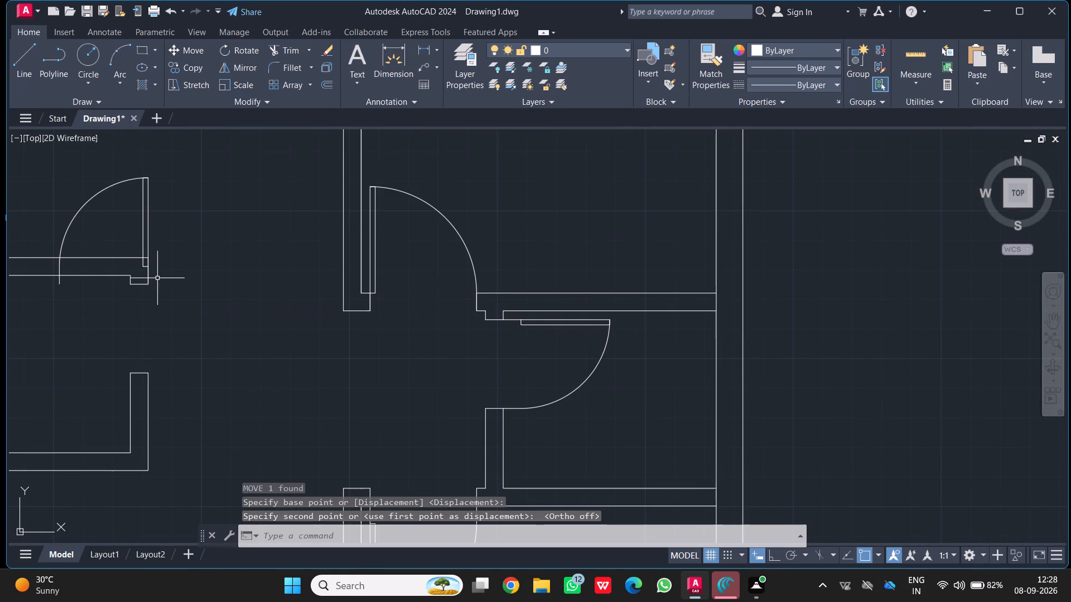
Rotate this 2'6" door 90° counterclockwise about its hinge end on the jamb corner so the leaf swings into the small west room.
left_click(132, 179)
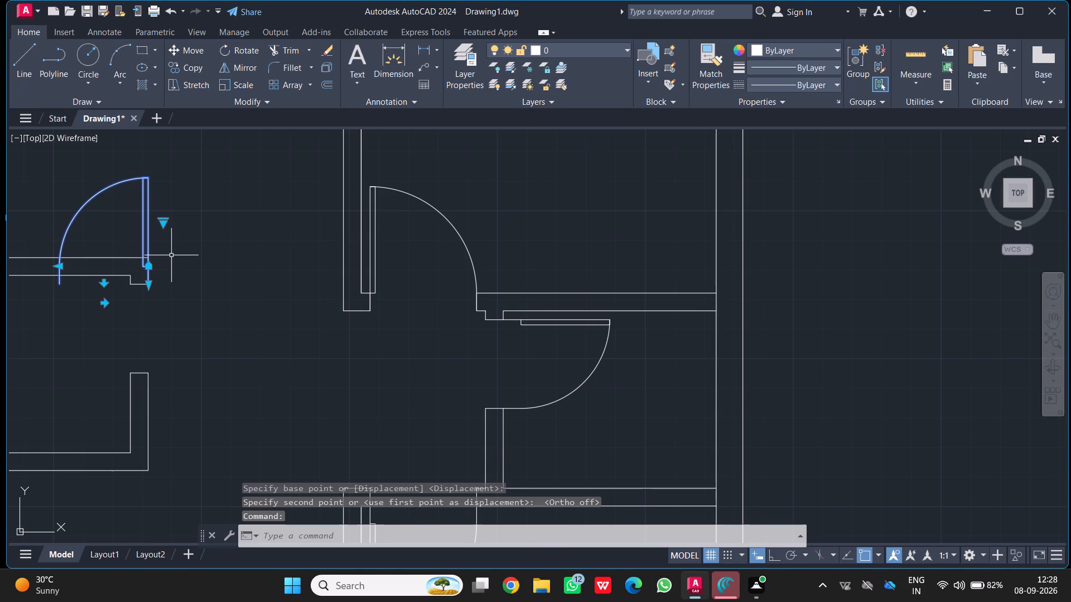
key("r")
key("o")
key("Return")
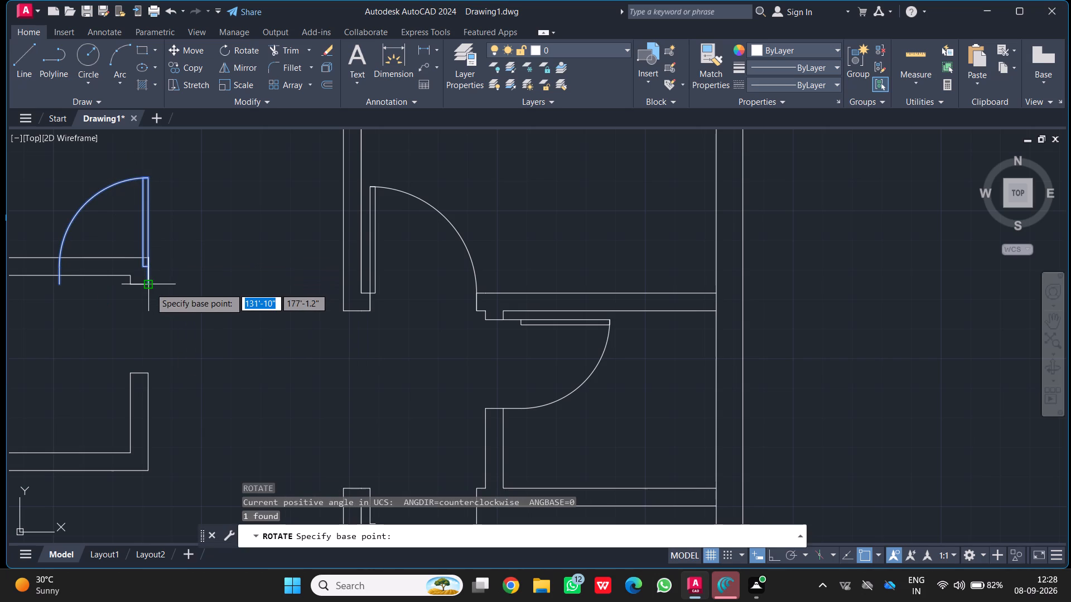
left_click_drag(150, 288, 156, 291)
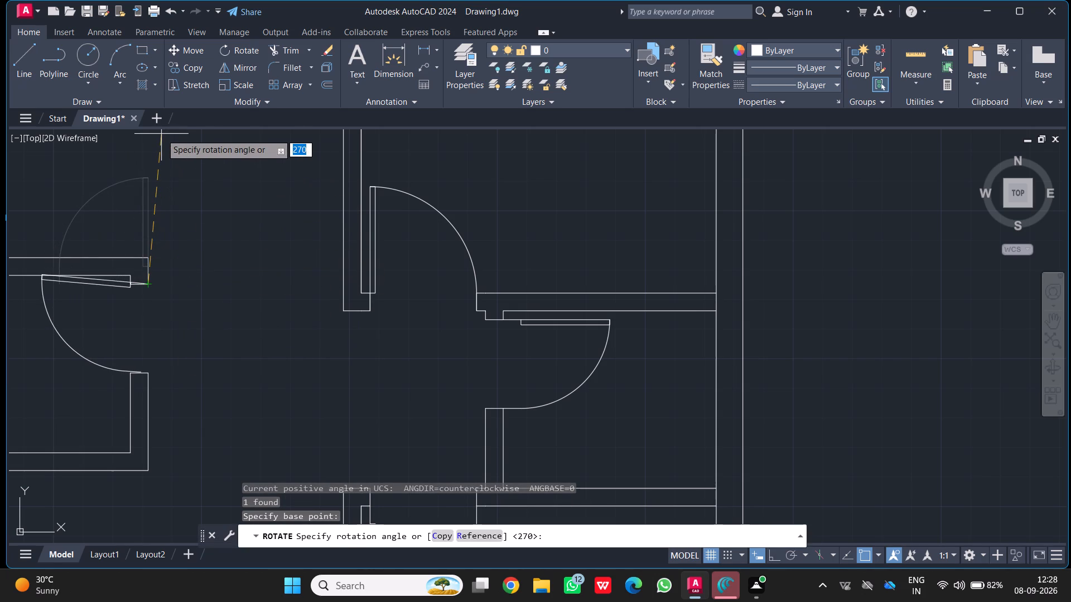
key("F8")
left_click(150, 163)
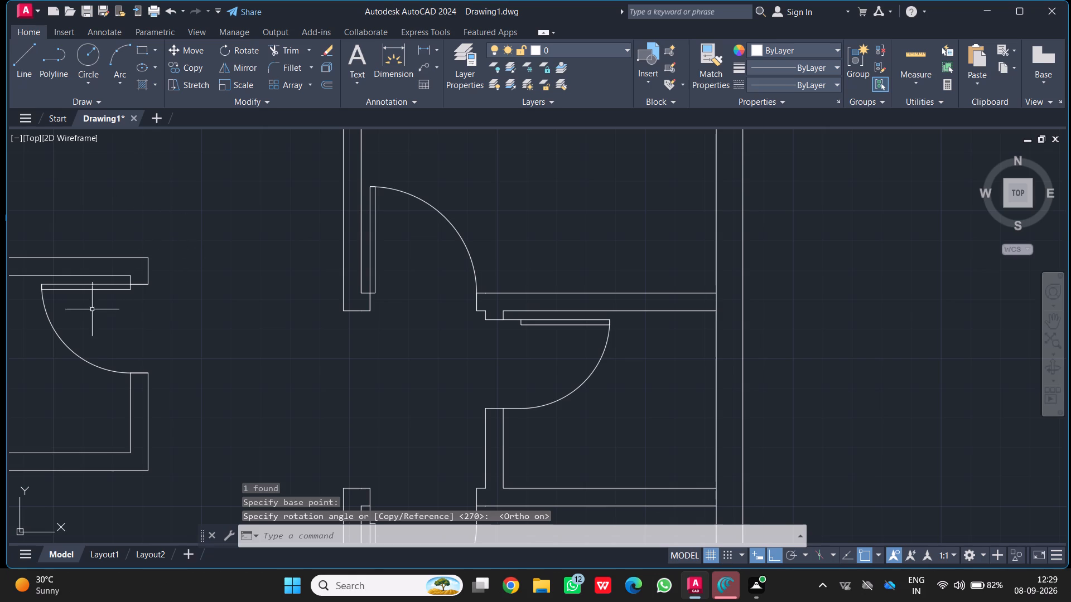
Move the spare northernmost 3' door into the south outer wall's entrance opening, with its hinge end on the east jamb's outer corner beside the garden.
scroll(132, 337, "down", 2)
middle_click_drag(170, 340, 182, 222)
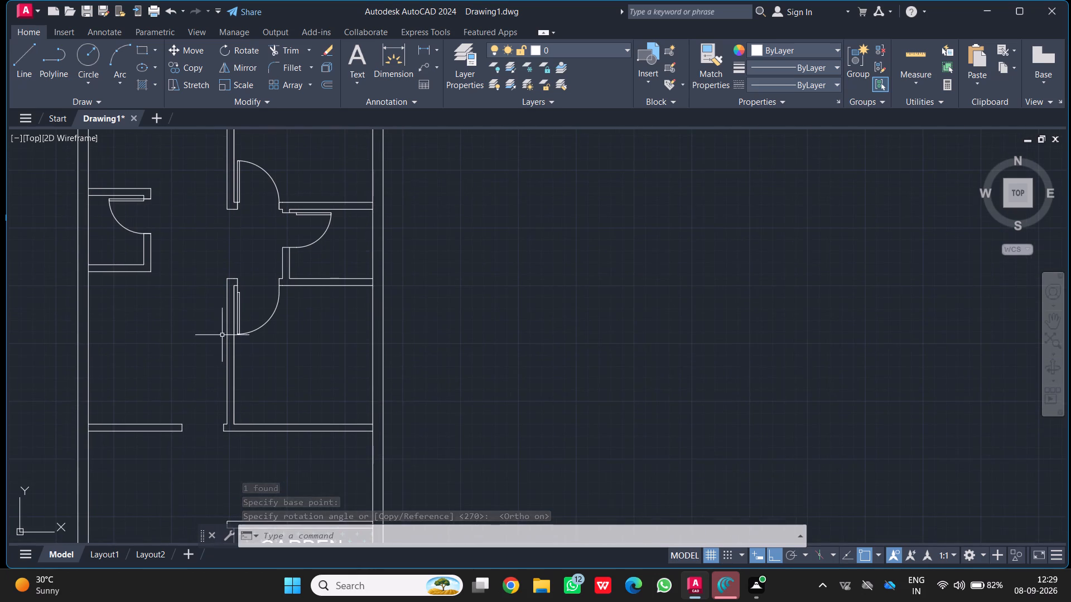
scroll(221, 339, "down", 1)
middle_click_drag(220, 339, 206, 251)
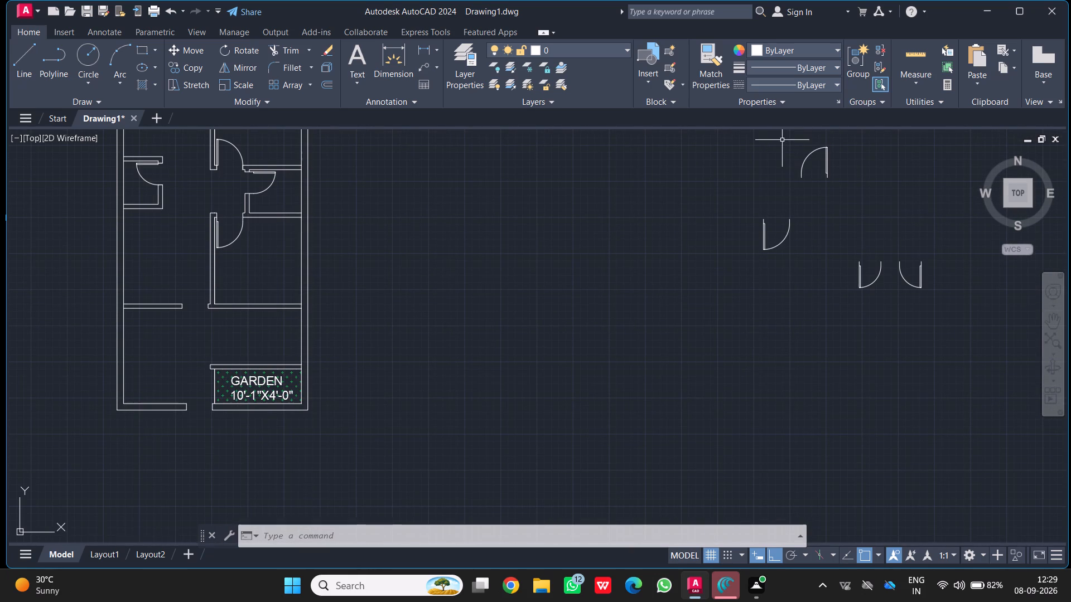
left_click(803, 160)
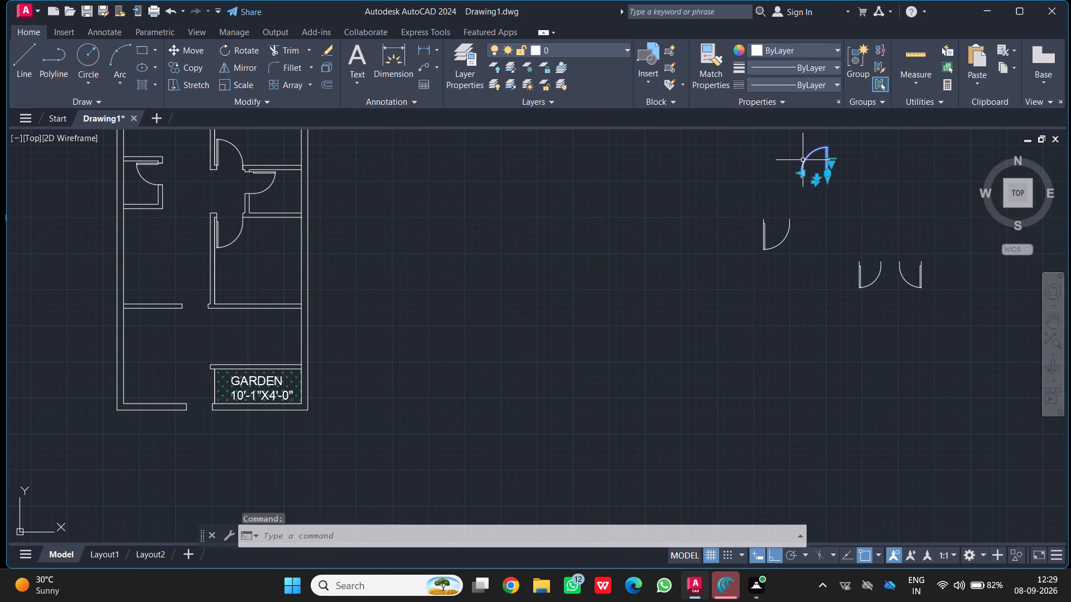
key("m")
key("Return")
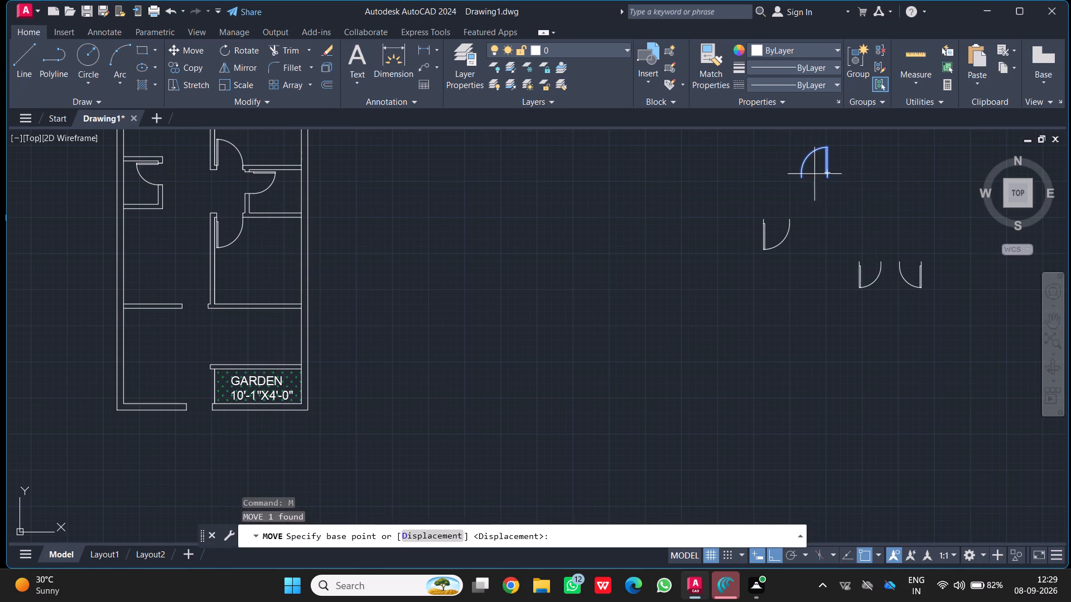
scroll(824, 176, "up", 3)
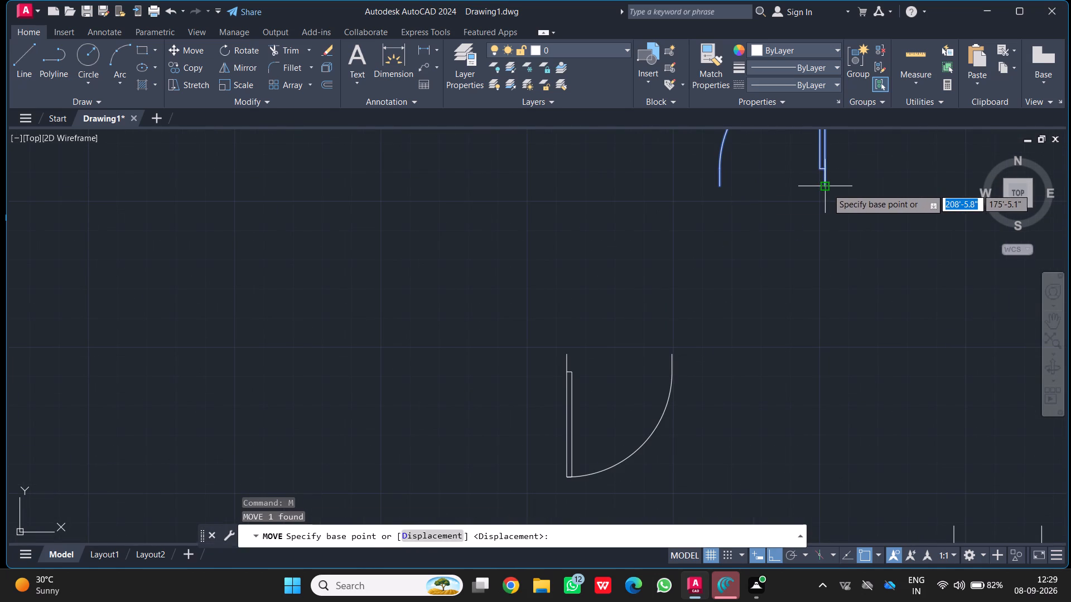
left_click(827, 188)
scroll(673, 271, "down", 2)
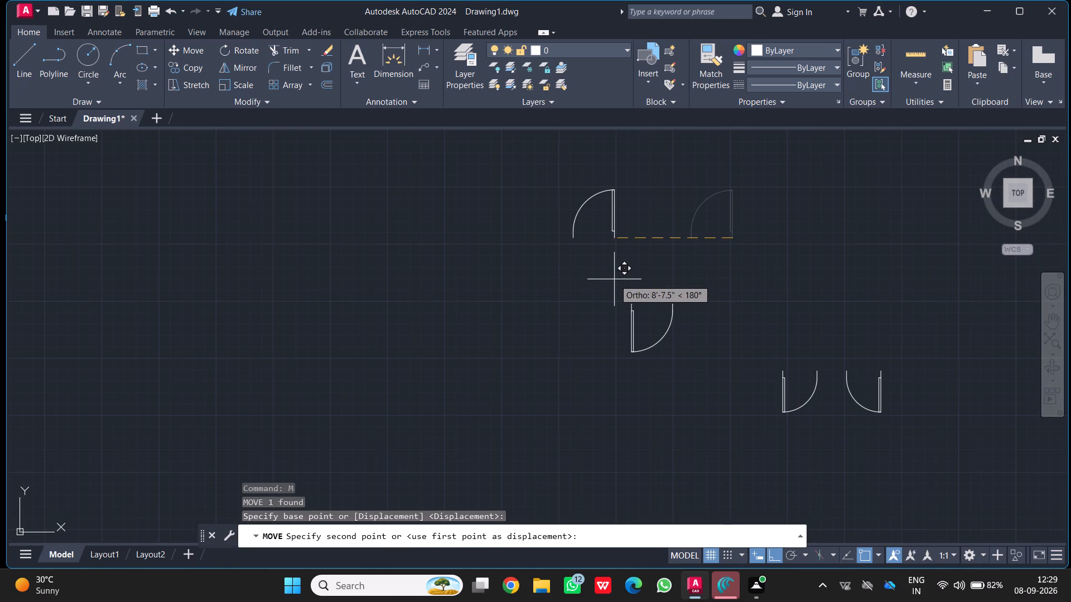
key("F8")
scroll(592, 307, "down", 2)
middle_click_drag(583, 319, 648, 220)
scroll(334, 340, "up", 2)
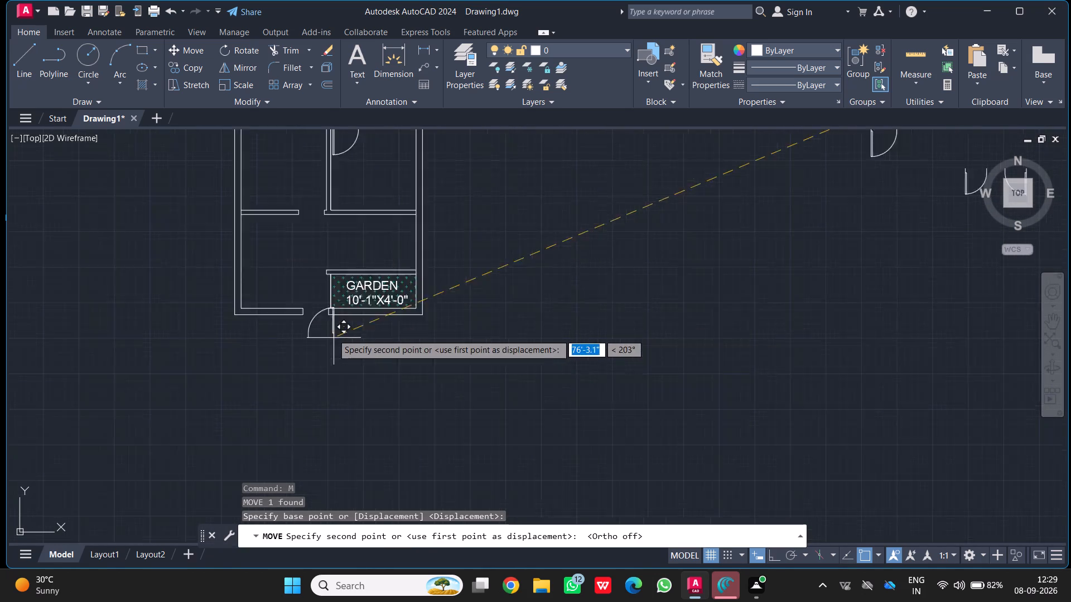
scroll(331, 329, "up", 1)
left_click(316, 285)
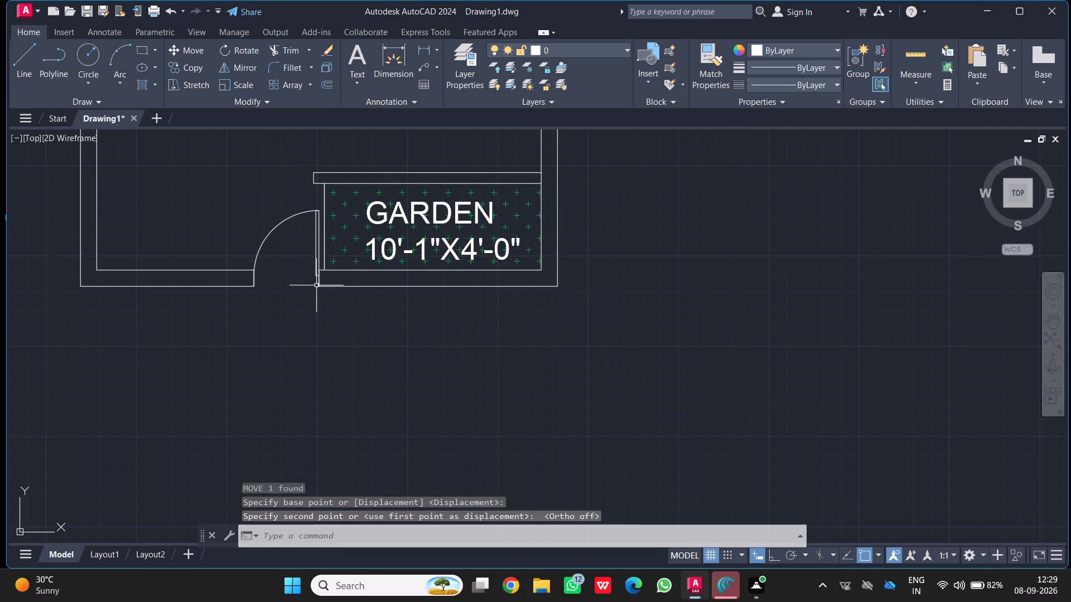
Copy the 3' entrance door into the partition opening north of it, with its hinge end on the east jamb's south corner.
scroll(368, 307, "down", 3)
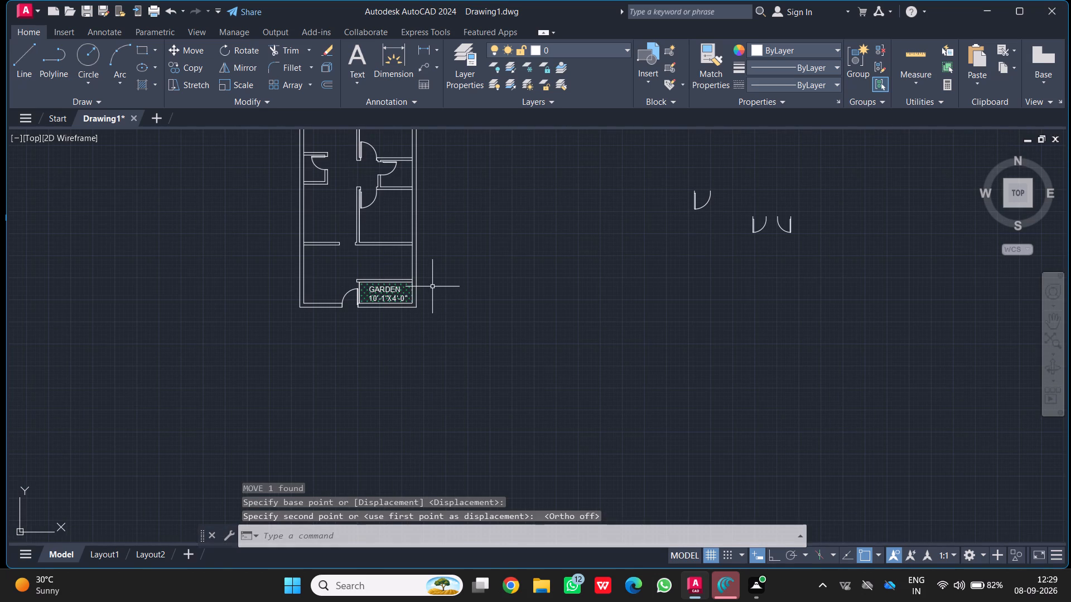
scroll(356, 289, "up", 2)
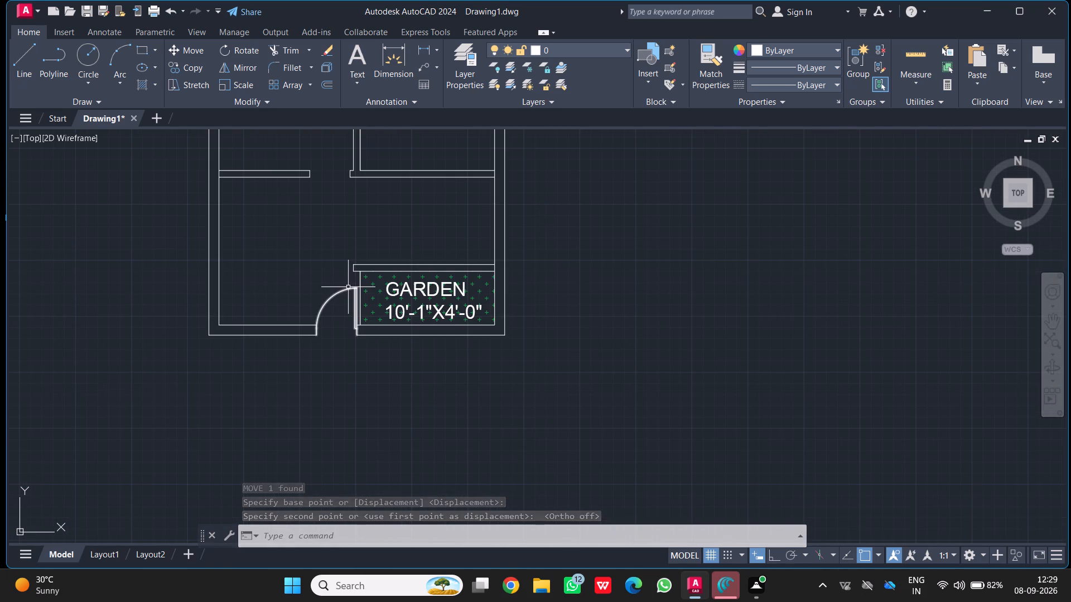
left_click(348, 287)
key("m")
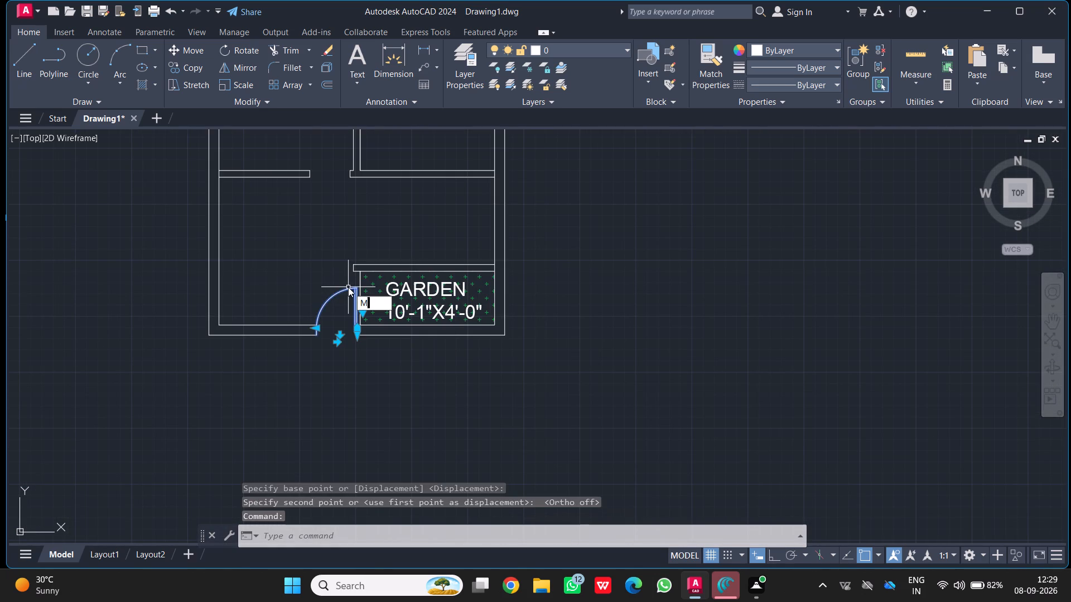
key("BackSpace")
key("BackSpace")
type("CP")
key("Return")
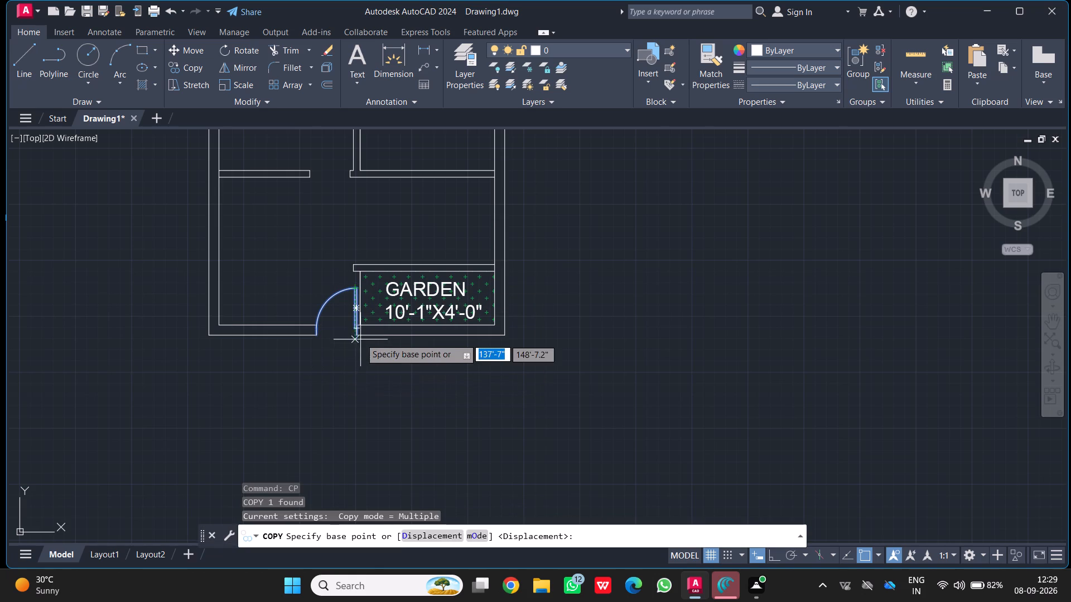
scroll(359, 334, "up", 2)
left_click(351, 332)
scroll(308, 257, "down", 2)
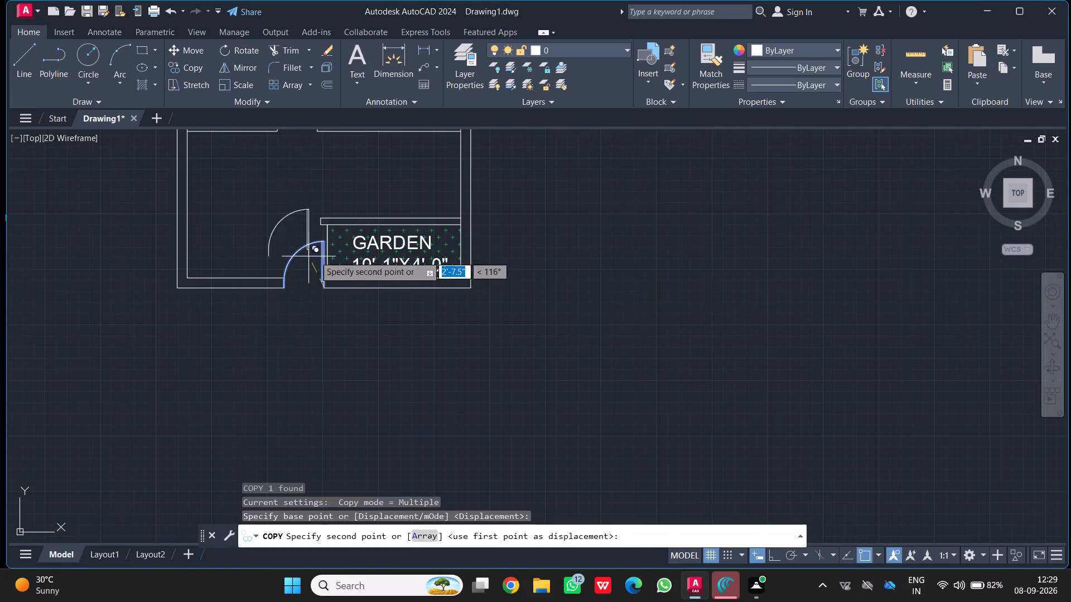
middle_click_drag(314, 228, 311, 299)
scroll(313, 228, "down", 1)
scroll(291, 247, "up", 3)
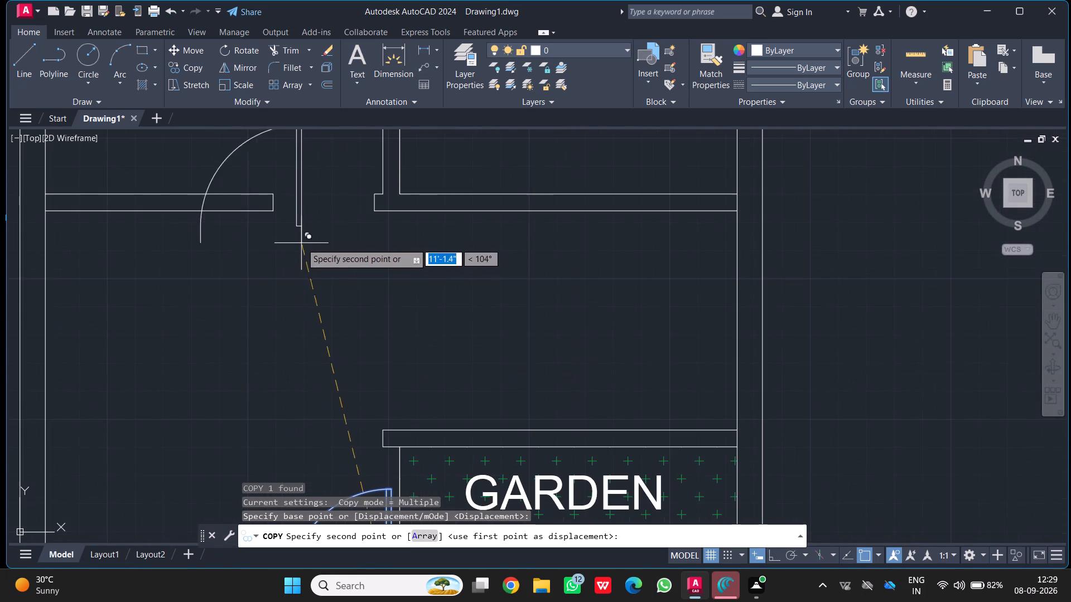
left_click(373, 209)
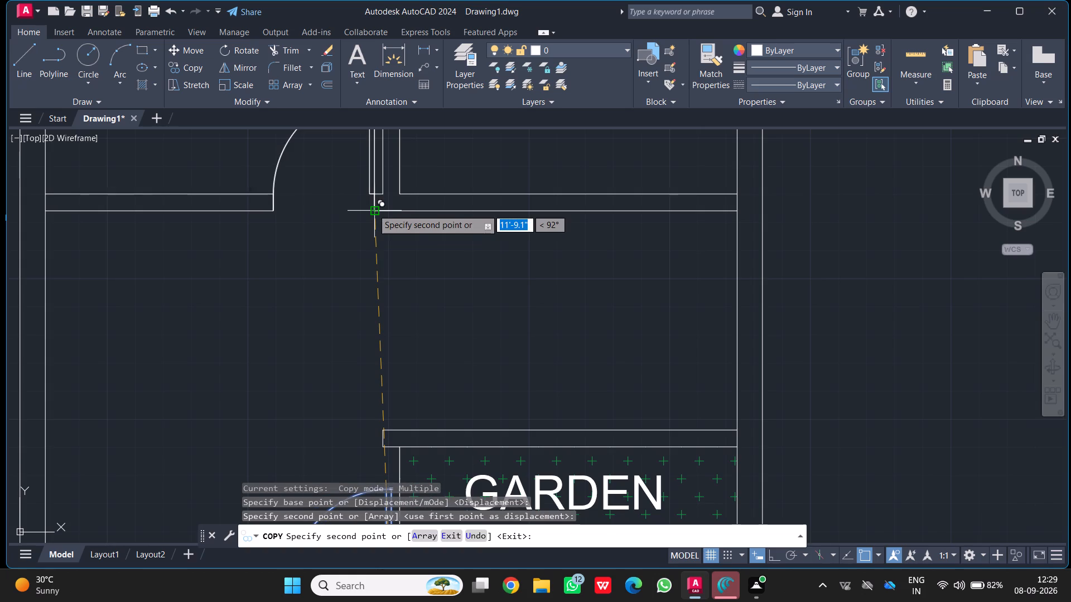
scroll(359, 230, "down", 3)
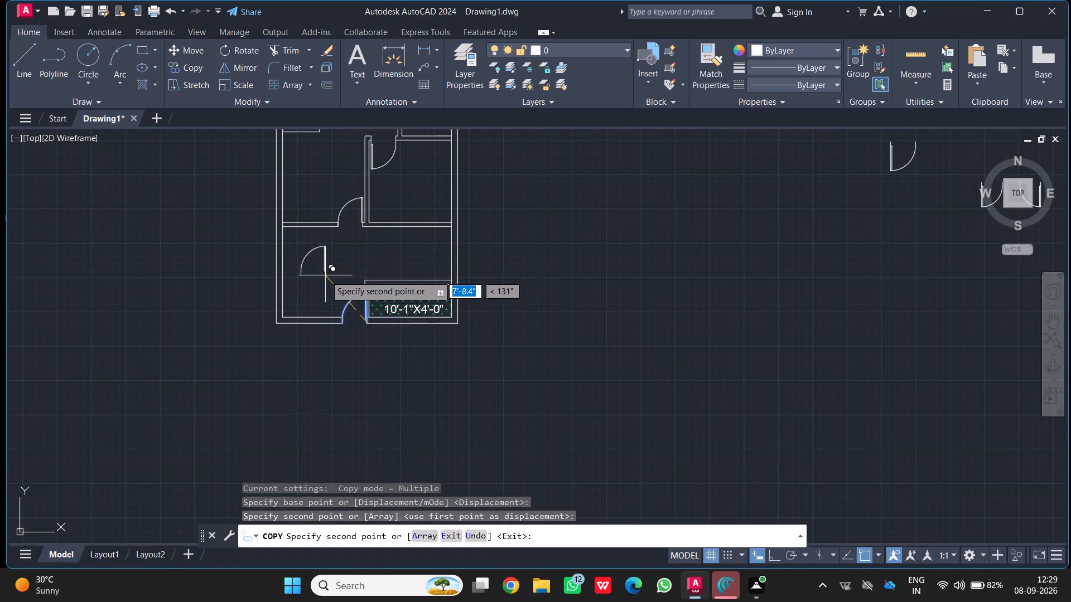
key("Escape")
scroll(349, 274, "down", 3)
scroll(346, 242, "up", 2)
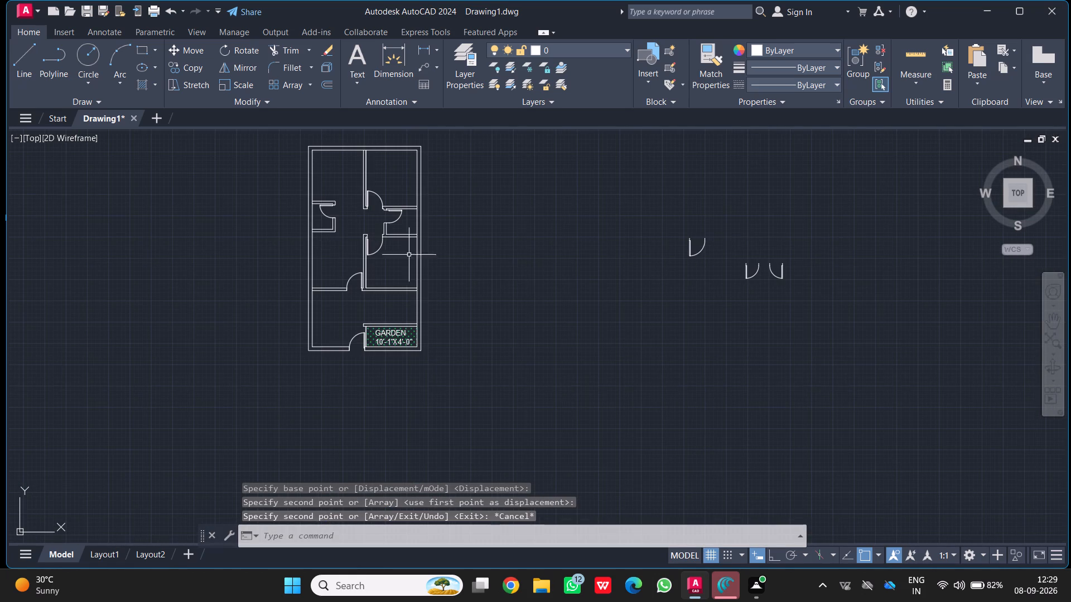
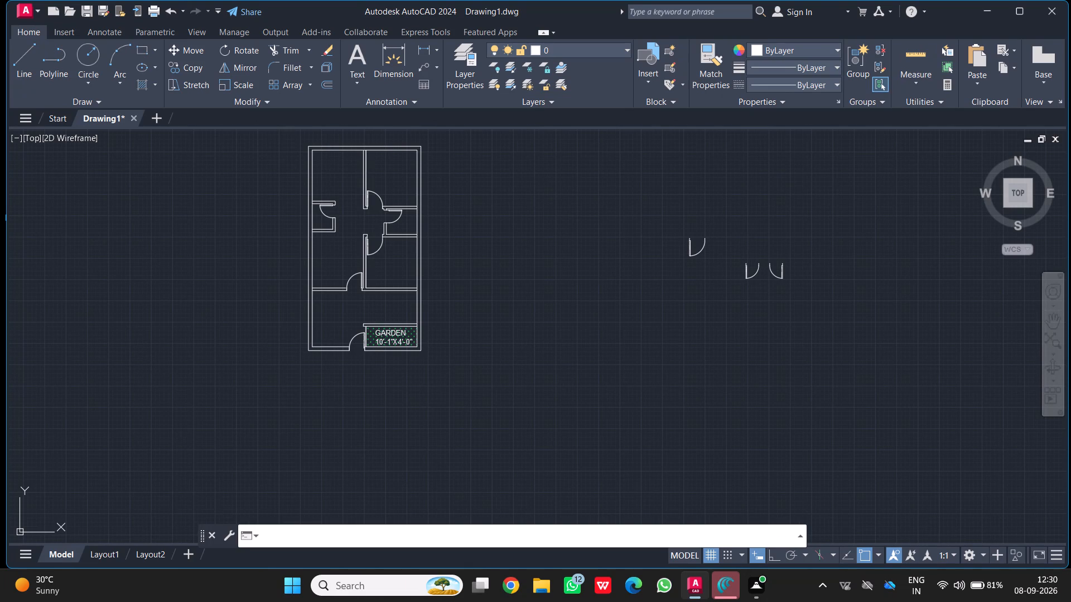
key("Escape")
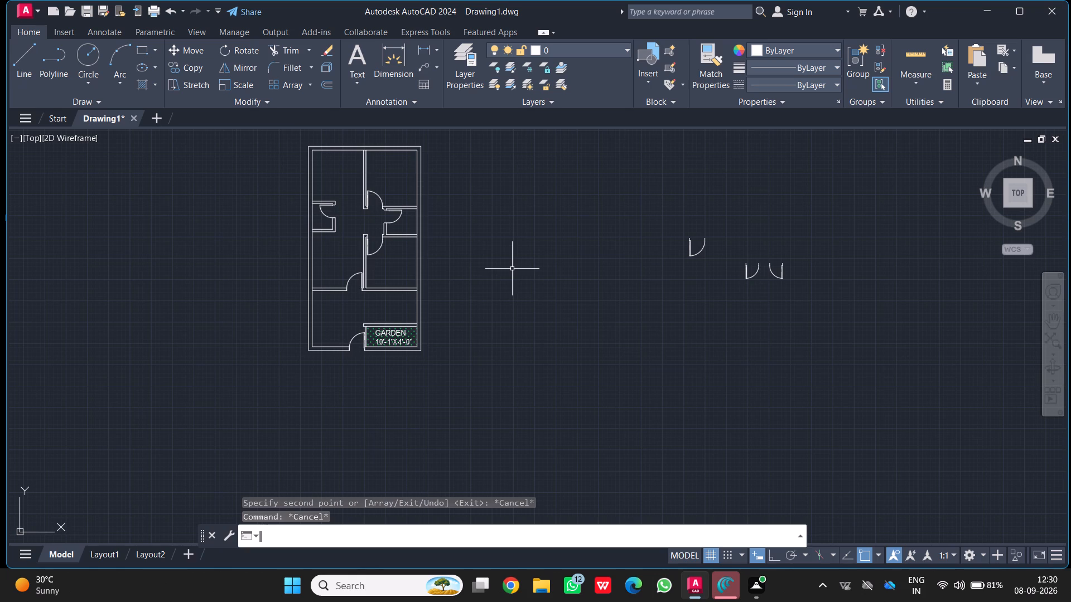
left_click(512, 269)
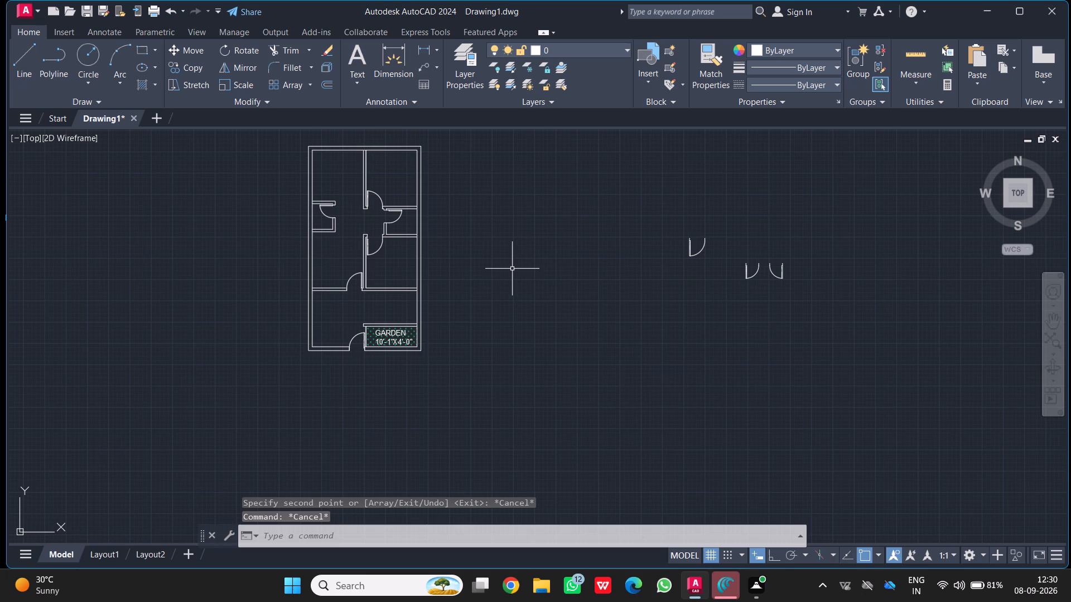
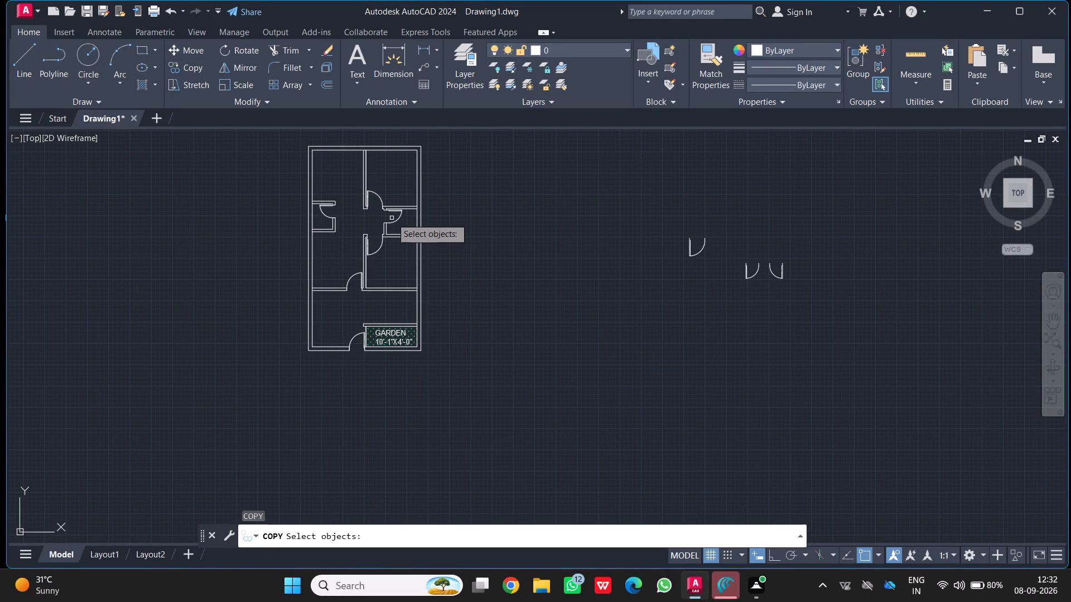
Trim the top outer wall's inner line between the two faces of the central partition.
key("Escape")
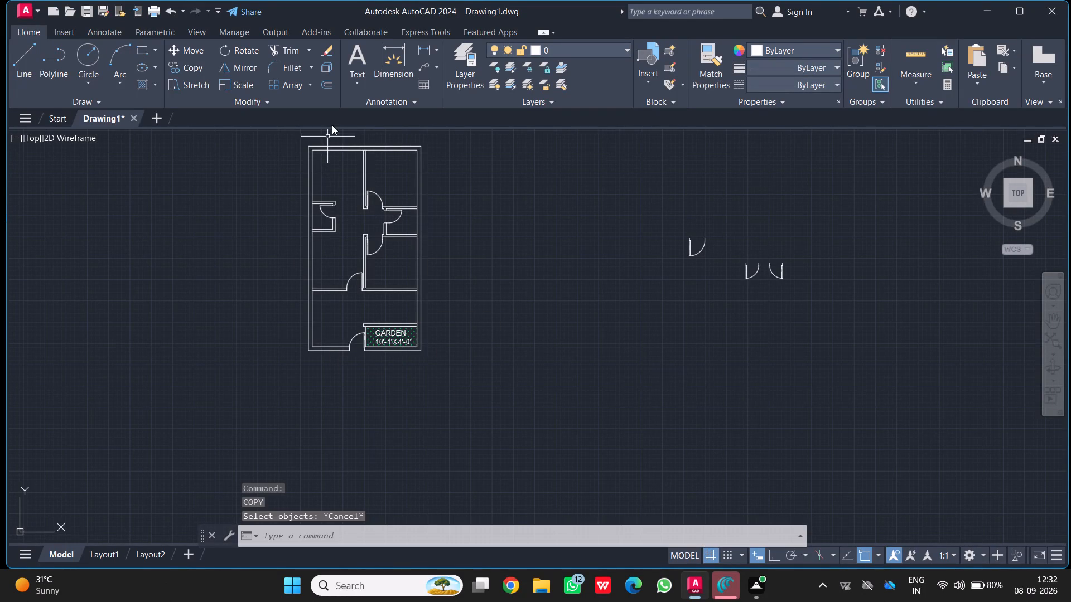
scroll(354, 148, "up", 2)
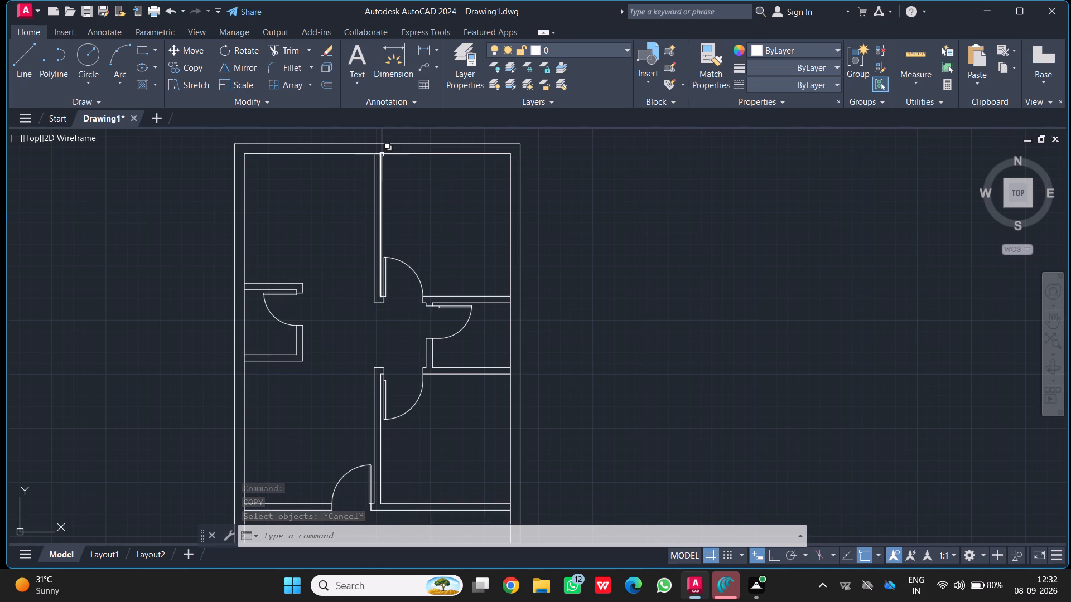
type("TR")
key("Return")
scroll(382, 159, "up", 2)
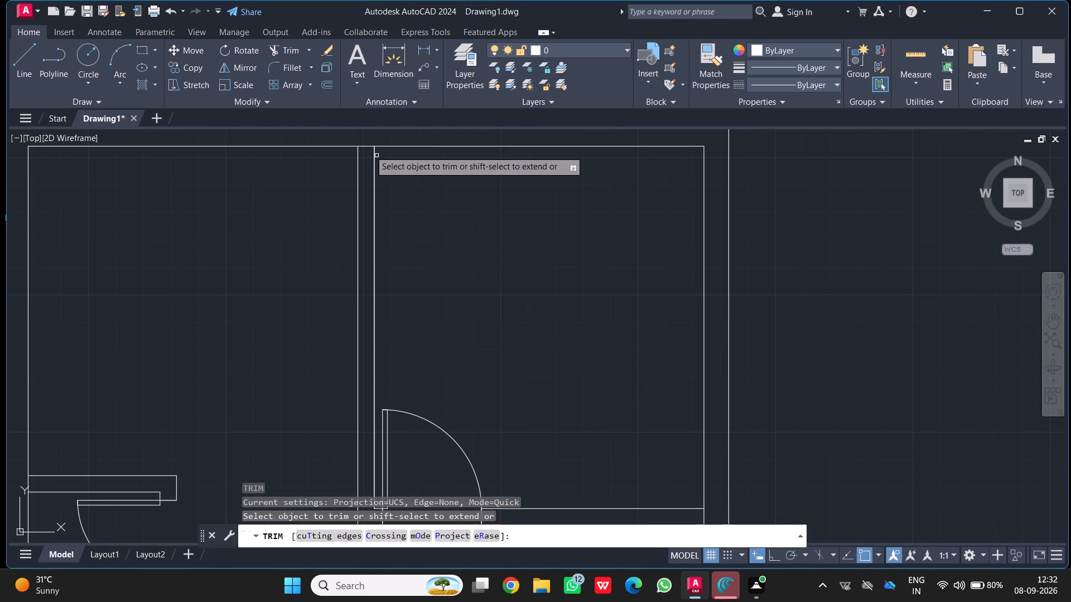
left_click_drag(361, 139, 365, 154)
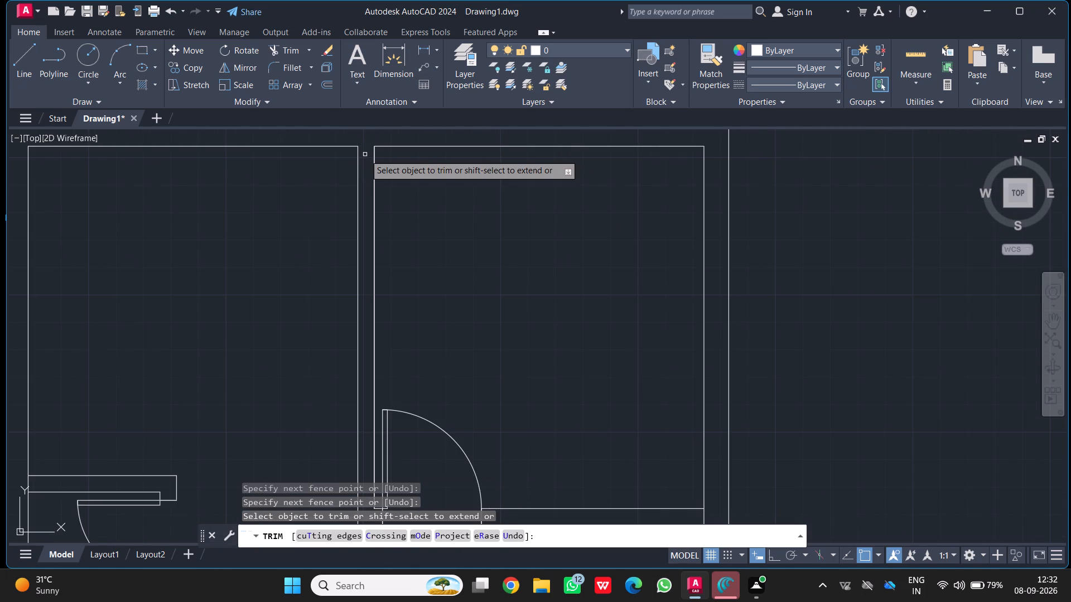
key("Escape")
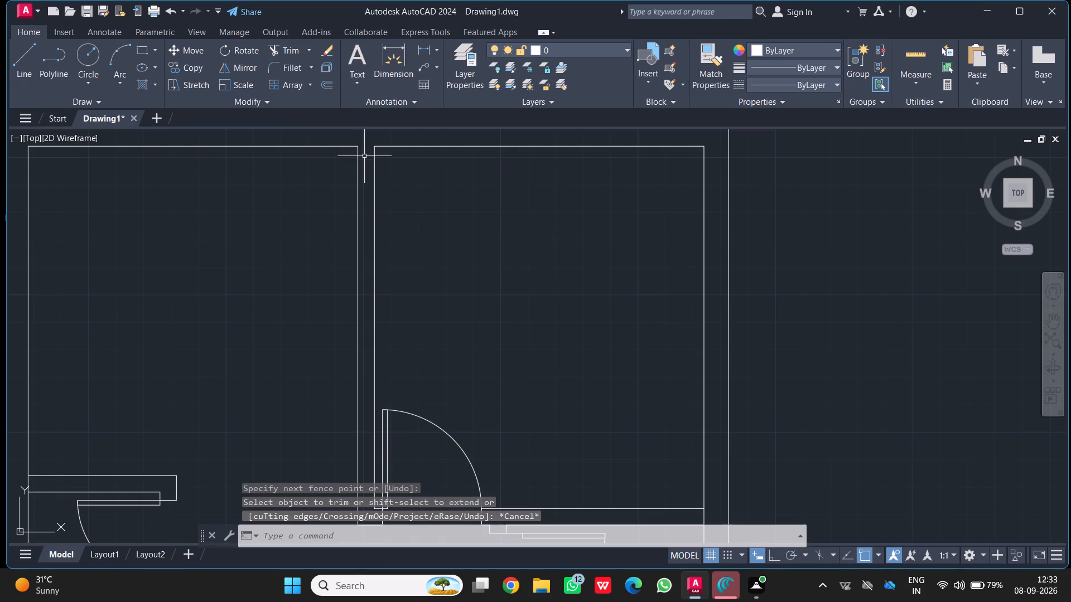
Trim the right outer wall's inner line where the small right-hand room's upper and lower partitions meet it.
scroll(361, 226, "down", 3)
key("t")
key("r")
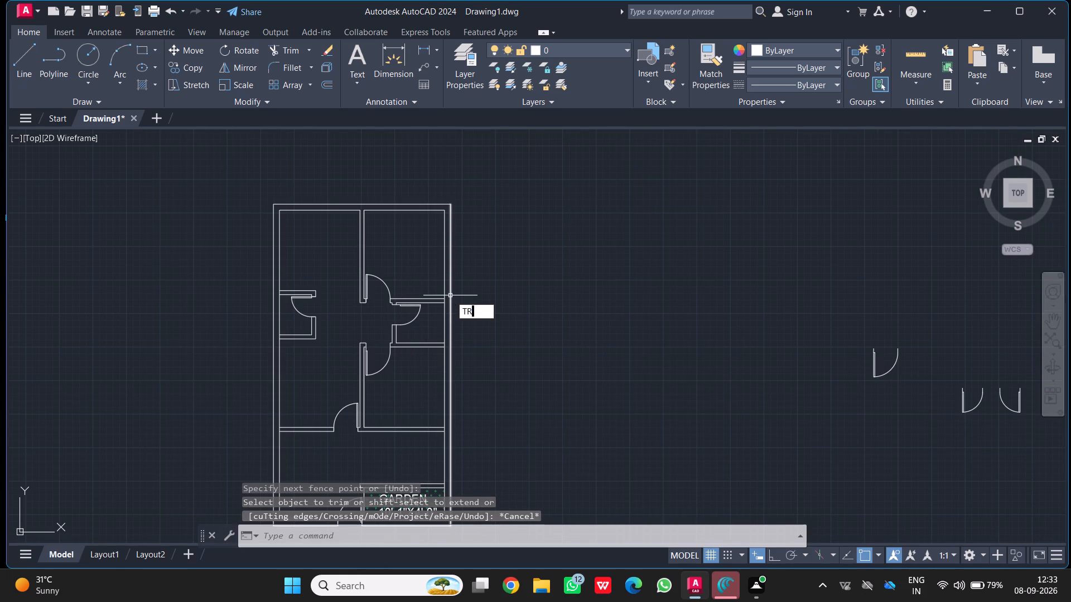
key("Return")
scroll(448, 297, "up", 4)
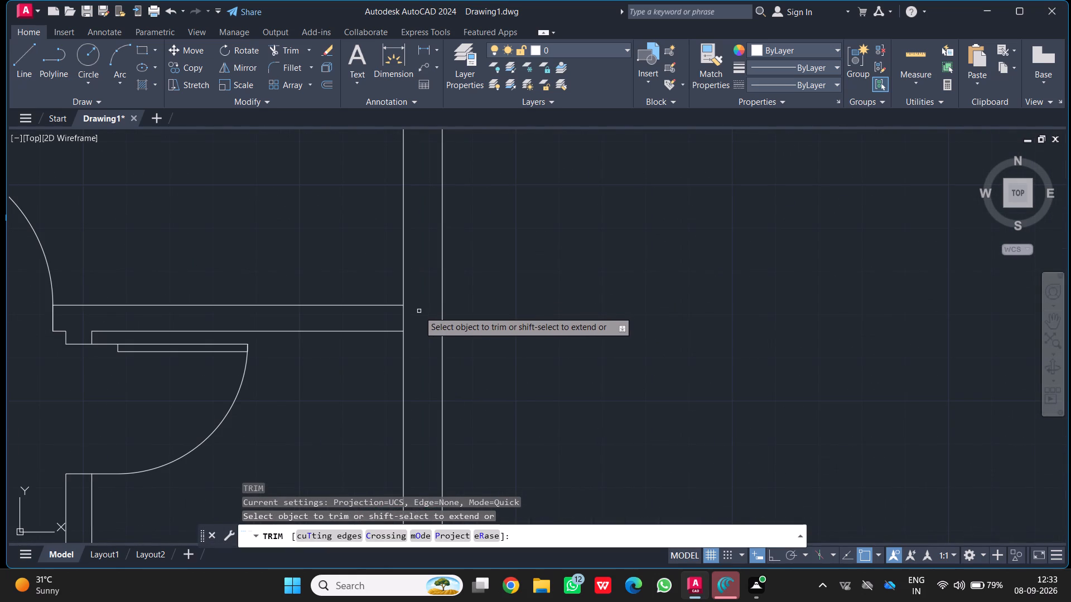
left_click(404, 315)
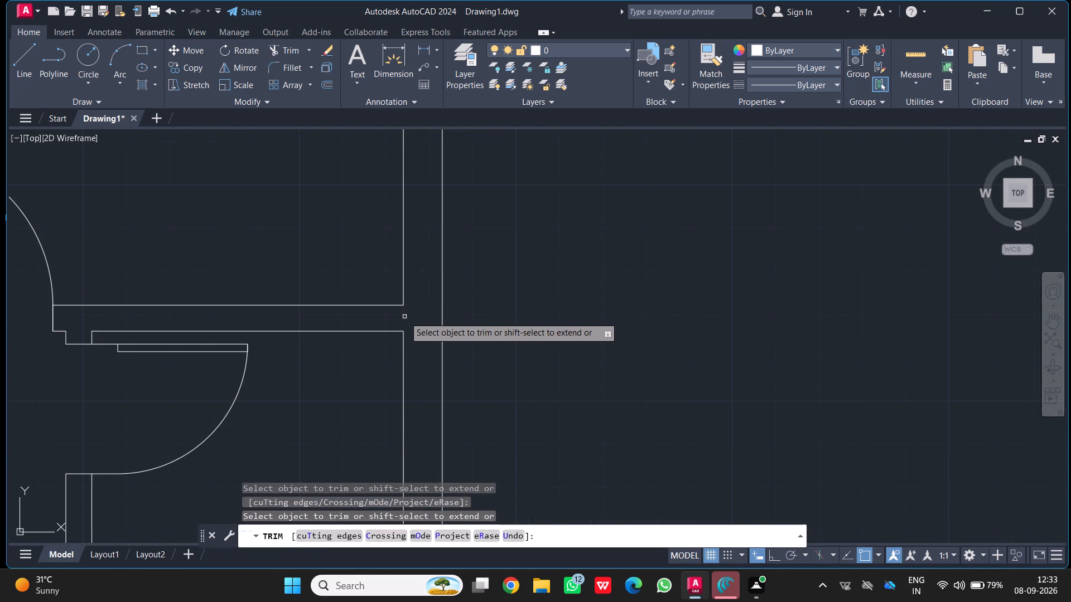
scroll(404, 317, "down", 4)
scroll(406, 398, "up", 2)
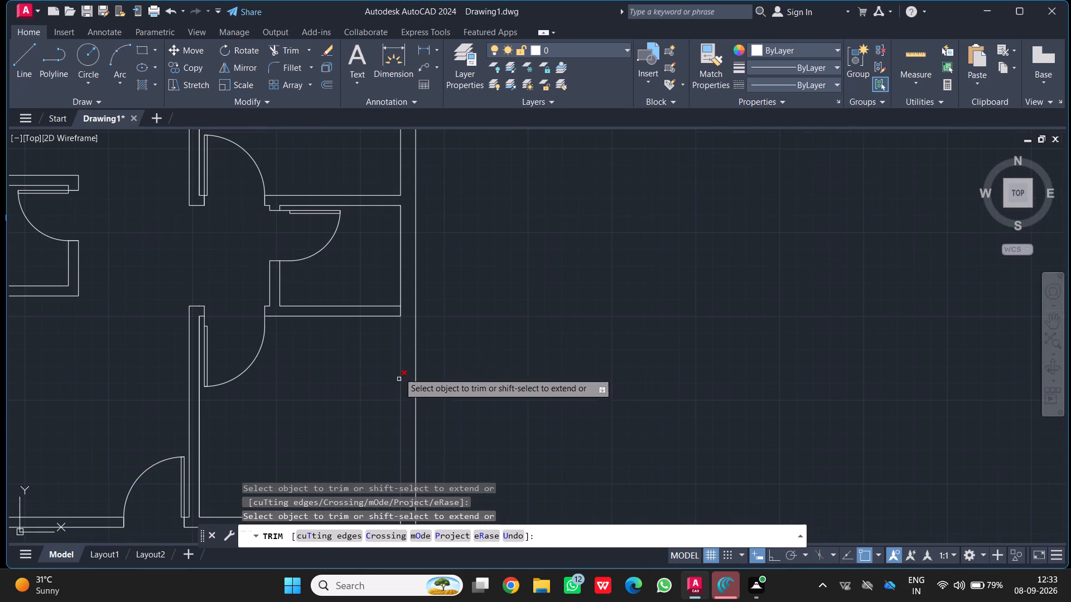
left_click(400, 314)
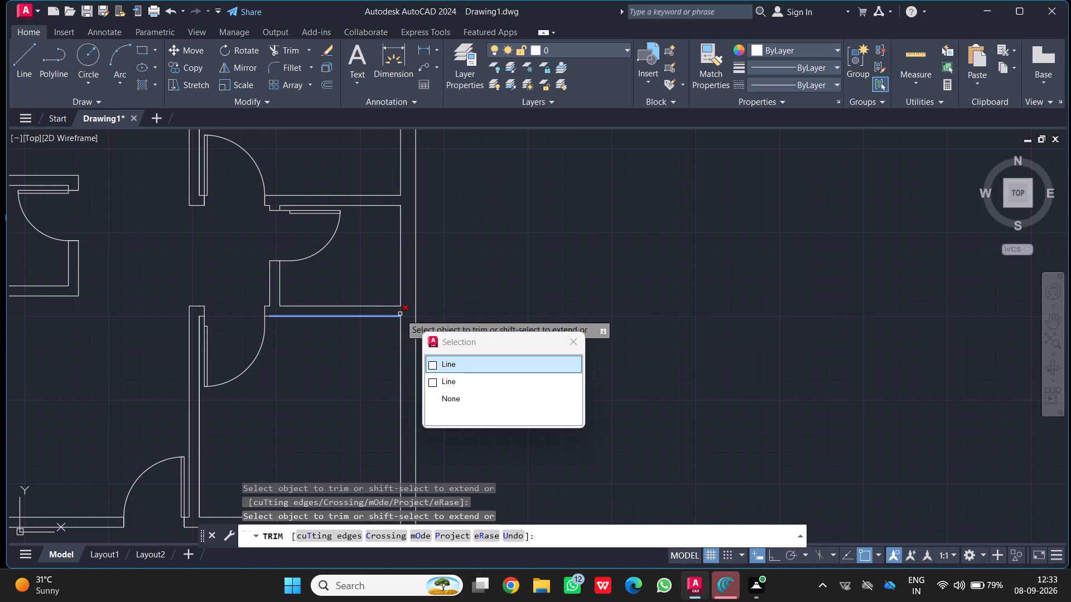
scroll(438, 349, "down", 2)
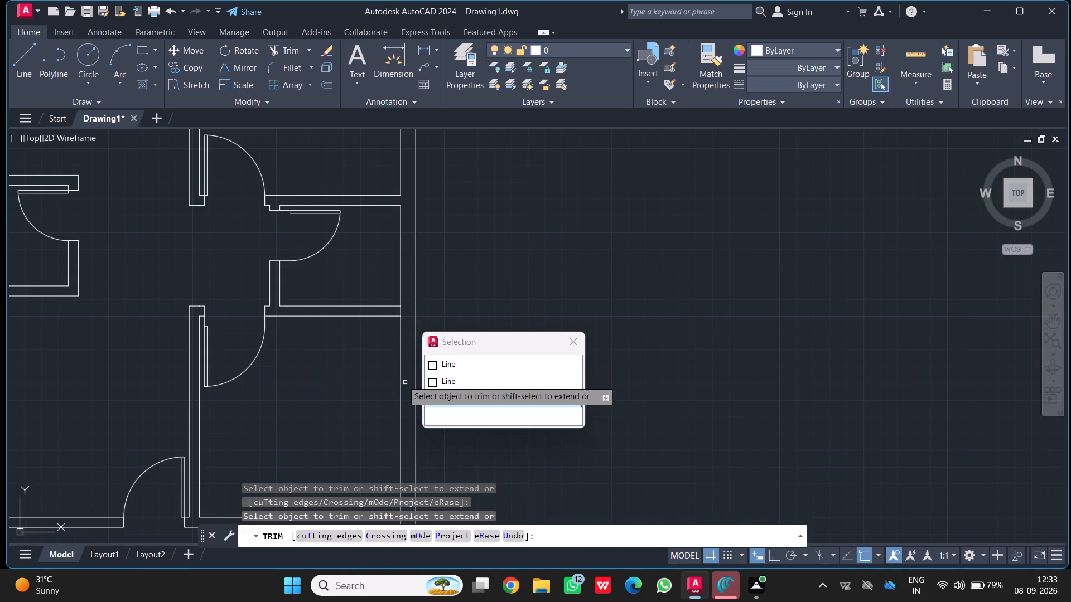
scroll(401, 378, "down", 1)
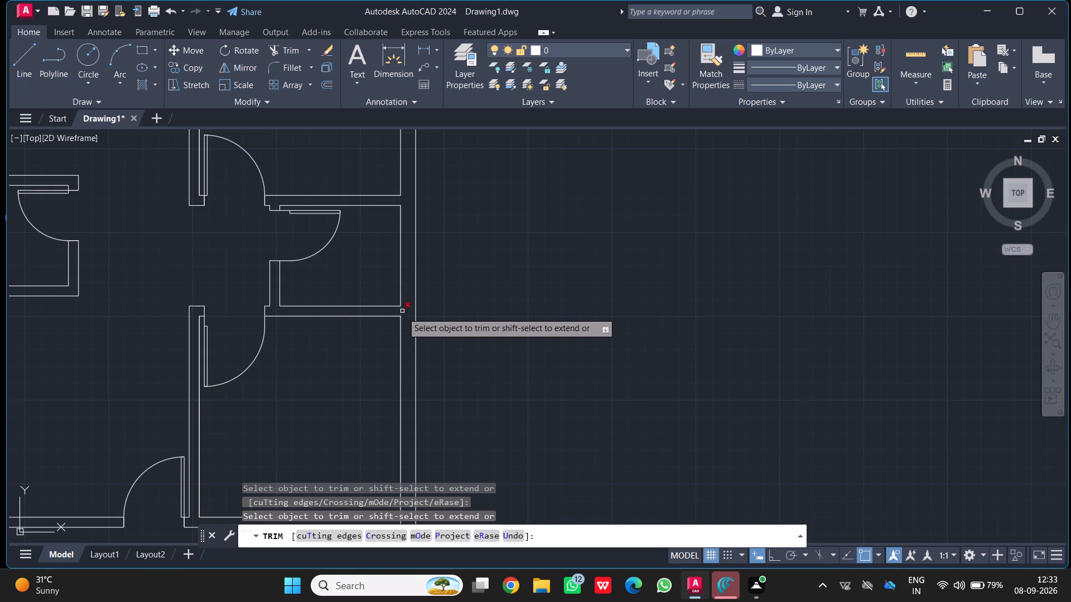
left_click(401, 312)
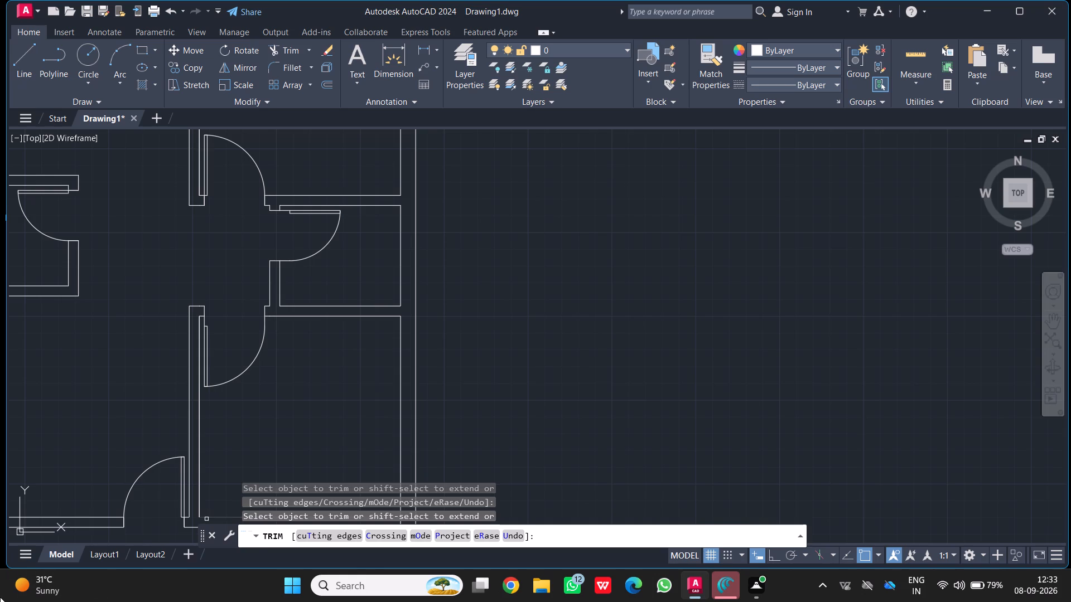
Trim the right outer wall's inner line at the junction with the horizontal partition above the front room and garden.
scroll(411, 325, "down", 2)
middle_click_drag(420, 399, 420, 383)
scroll(420, 399, "down", 1)
scroll(414, 420, "up", 5)
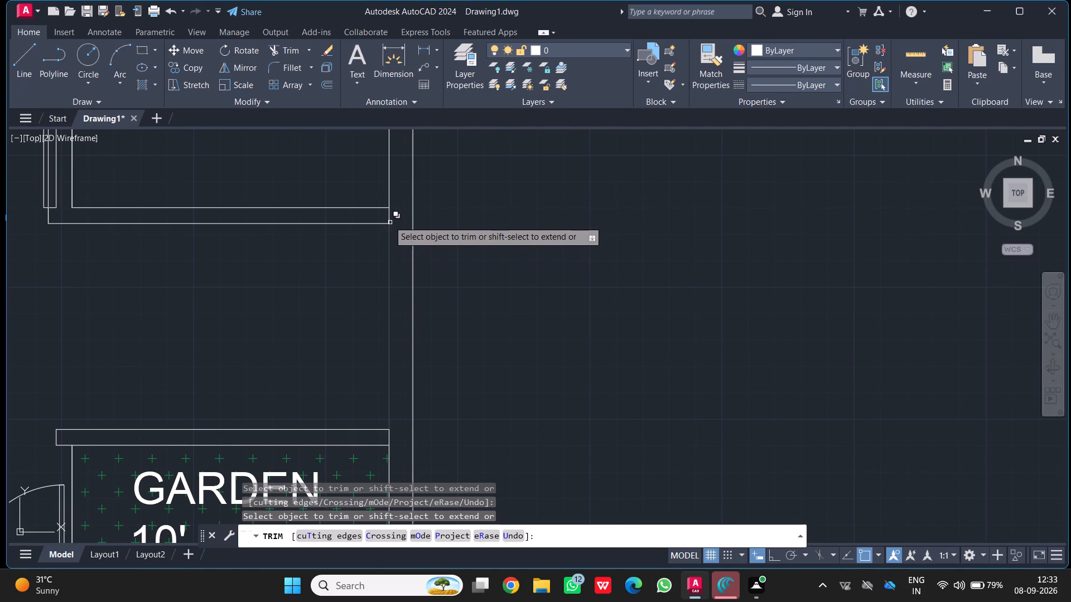
left_click(388, 217)
scroll(201, 272, "down", 1)
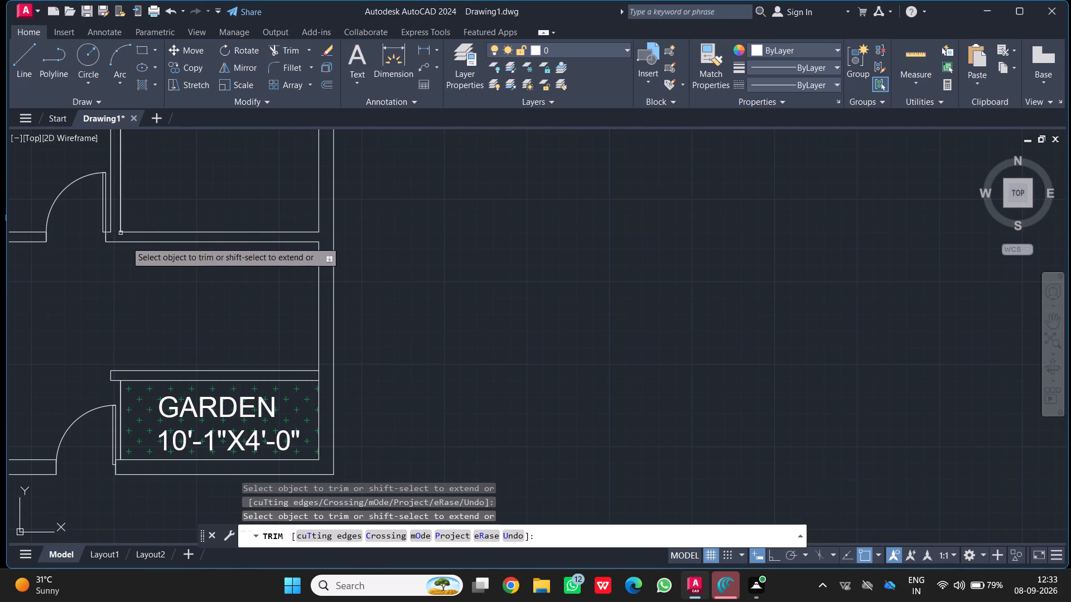
Trim the left outer wall's inner line between the two faces of the front room's horizontal partition.
scroll(99, 256, "down", 2)
middle_click_drag(137, 366, 166, 385)
scroll(137, 366, "down", 1)
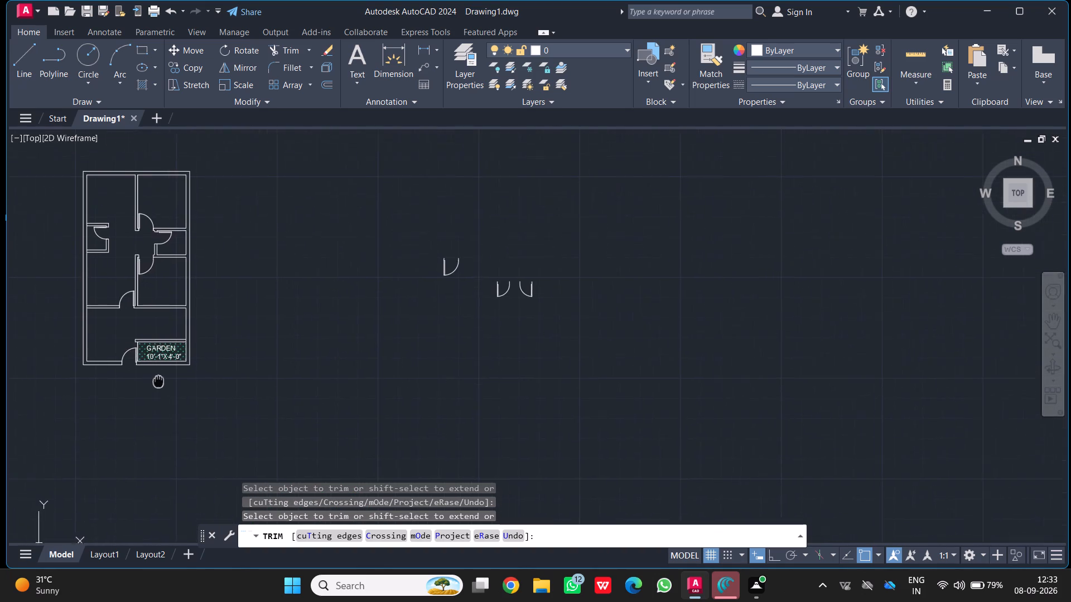
middle_click_drag(166, 385, 221, 389)
scroll(137, 314, "up", 4)
scroll(198, 330, "up", 3)
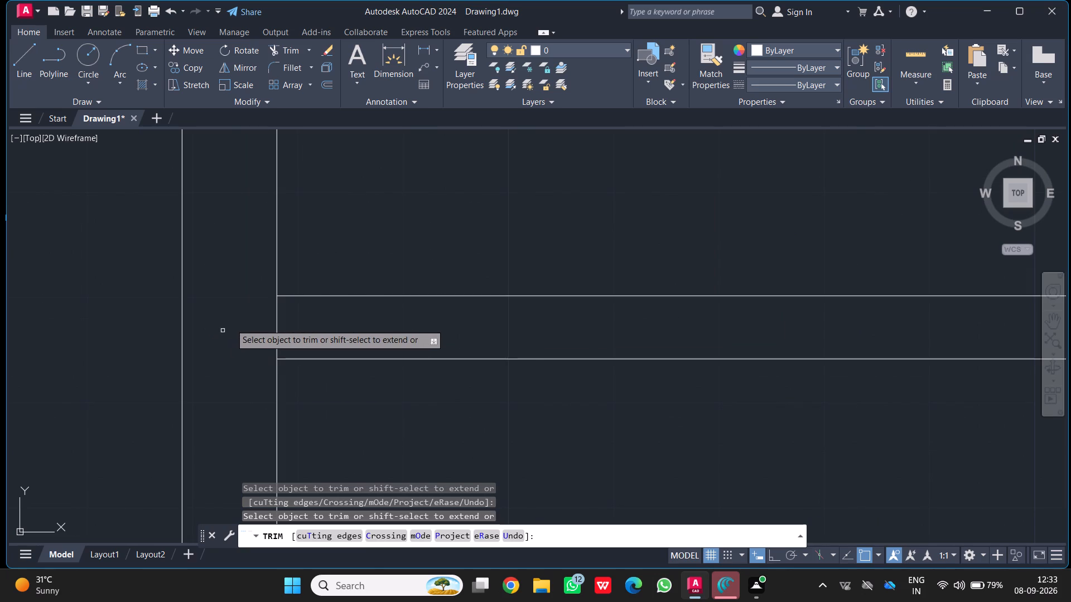
left_click_drag(232, 324, 307, 321)
scroll(311, 321, "down", 1)
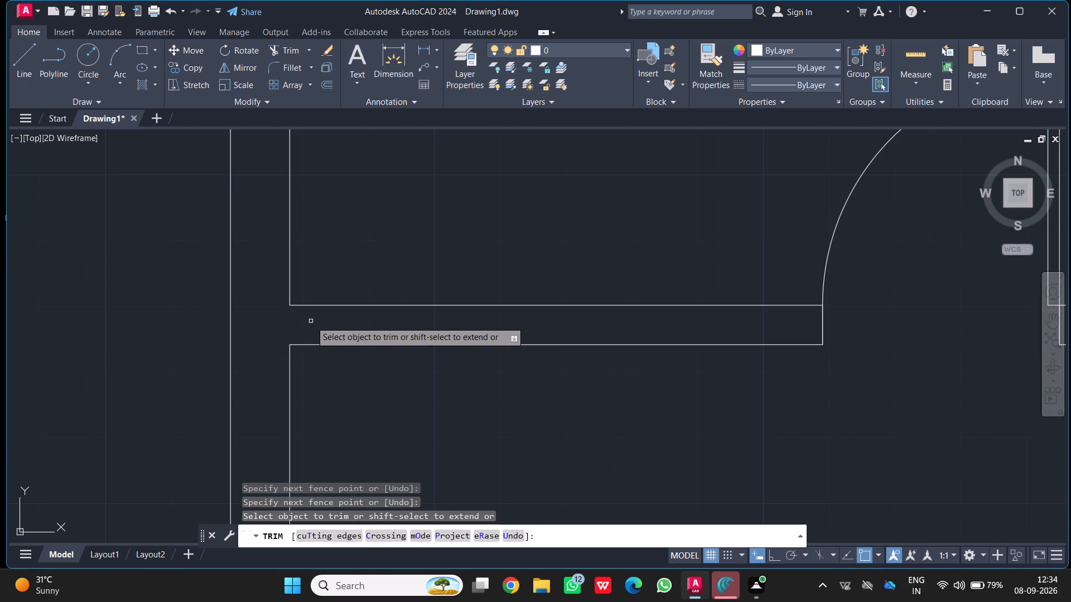
scroll(296, 225, "down", 2)
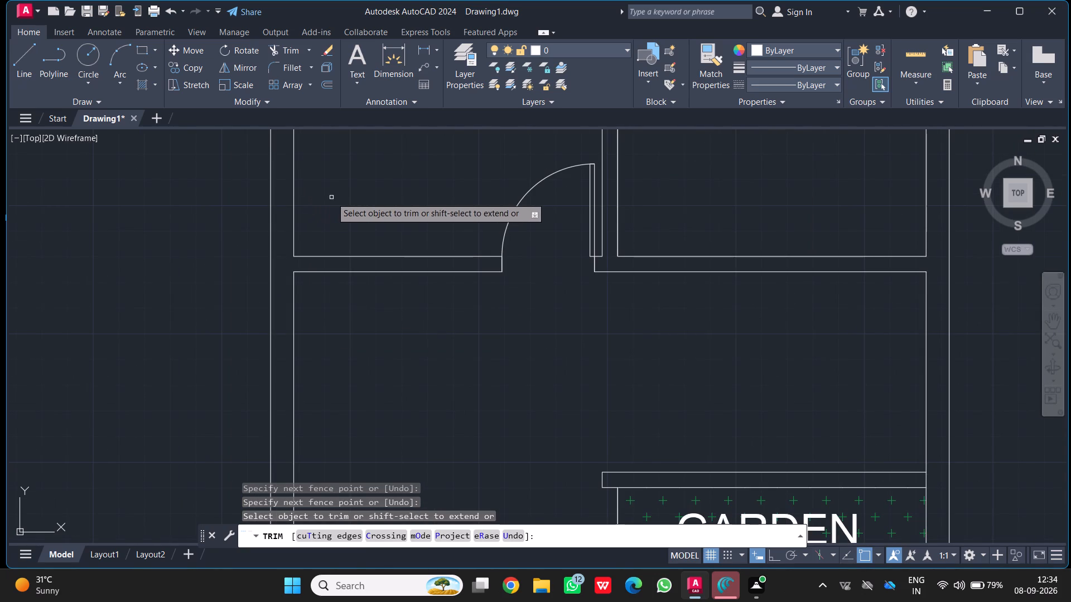
Trim the left outer wall's inner line where the small left-hand room's upper and lower partitions meet it.
middle_click_drag(331, 197, 321, 265)
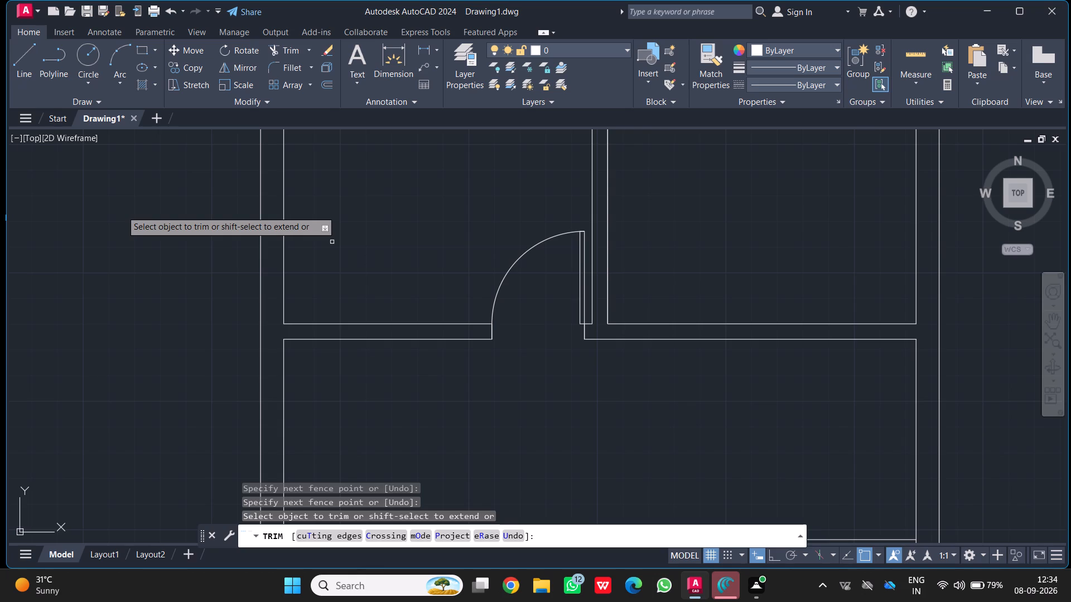
scroll(395, 318, "down", 4)
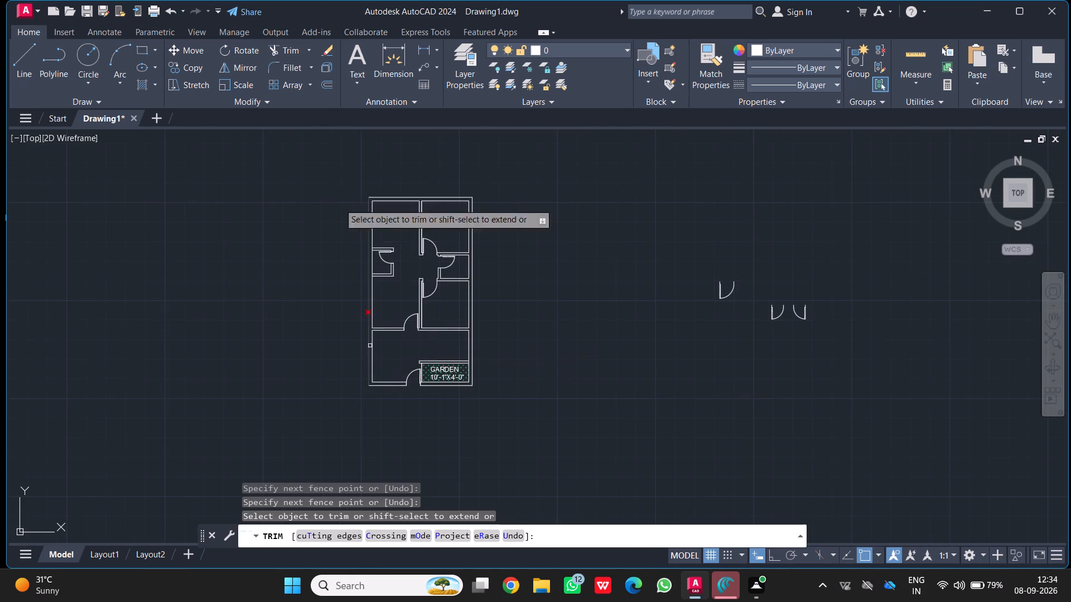
scroll(359, 259, "up", 4)
left_click(422, 191)
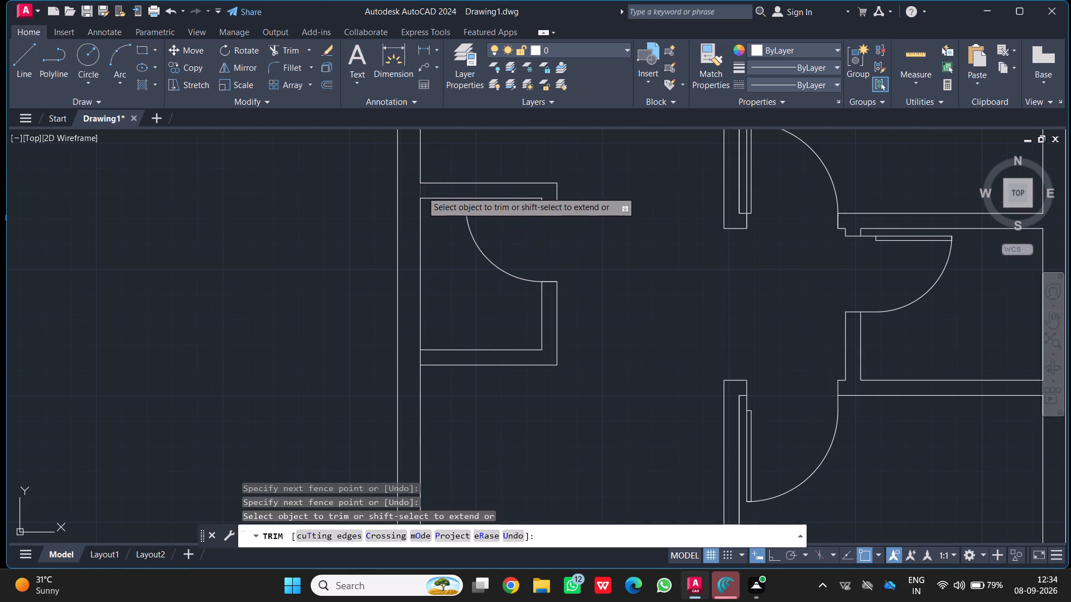
left_click(419, 359)
scroll(428, 351, "down", 2)
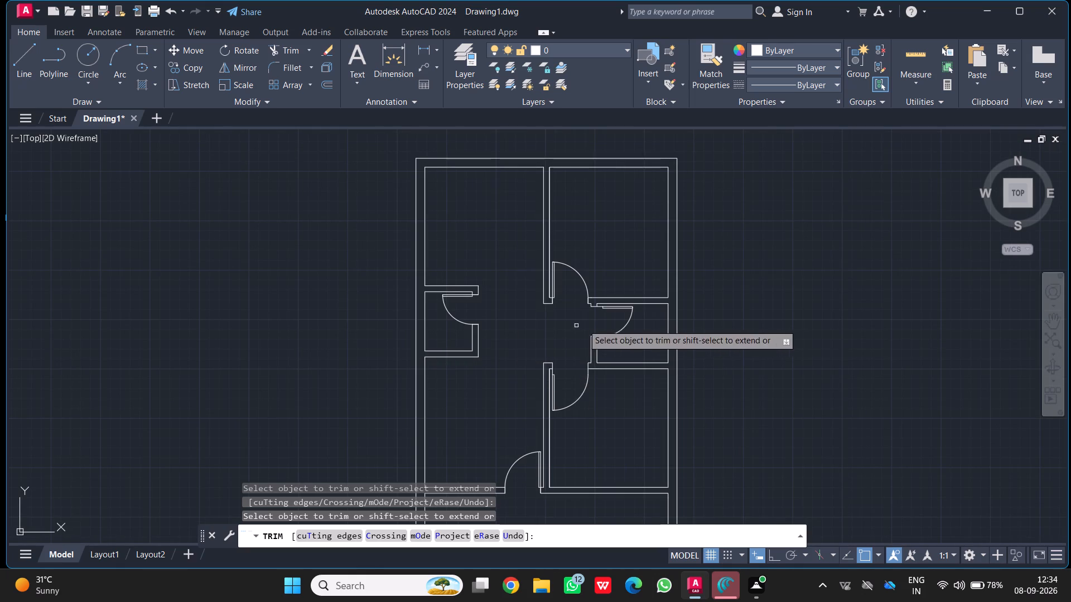
middle_click_drag(527, 429, 483, 361)
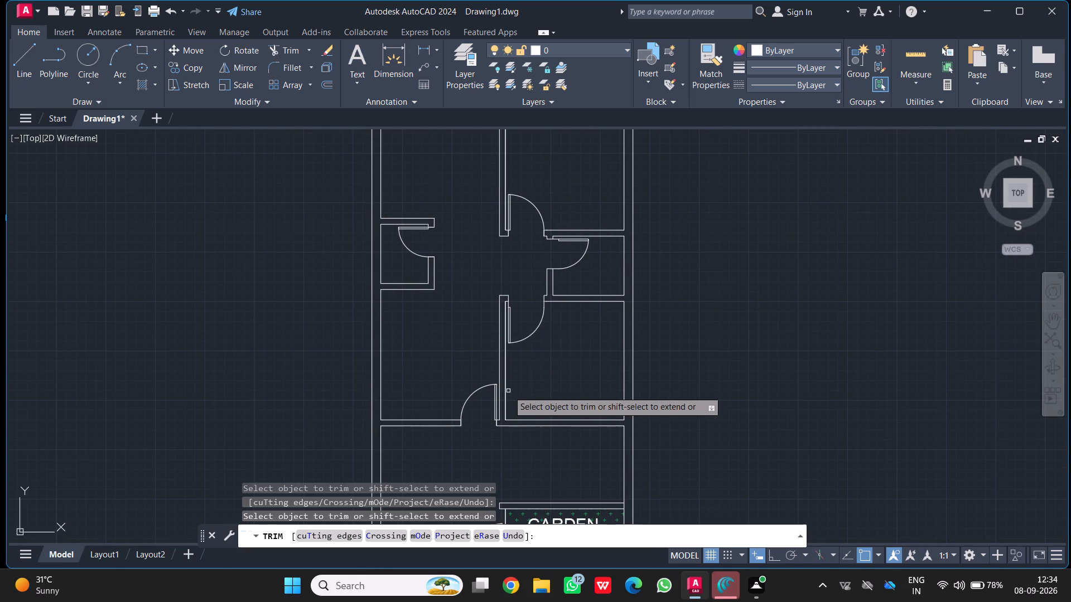
middle_click_drag(571, 424, 569, 356)
scroll(571, 421, "down", 1)
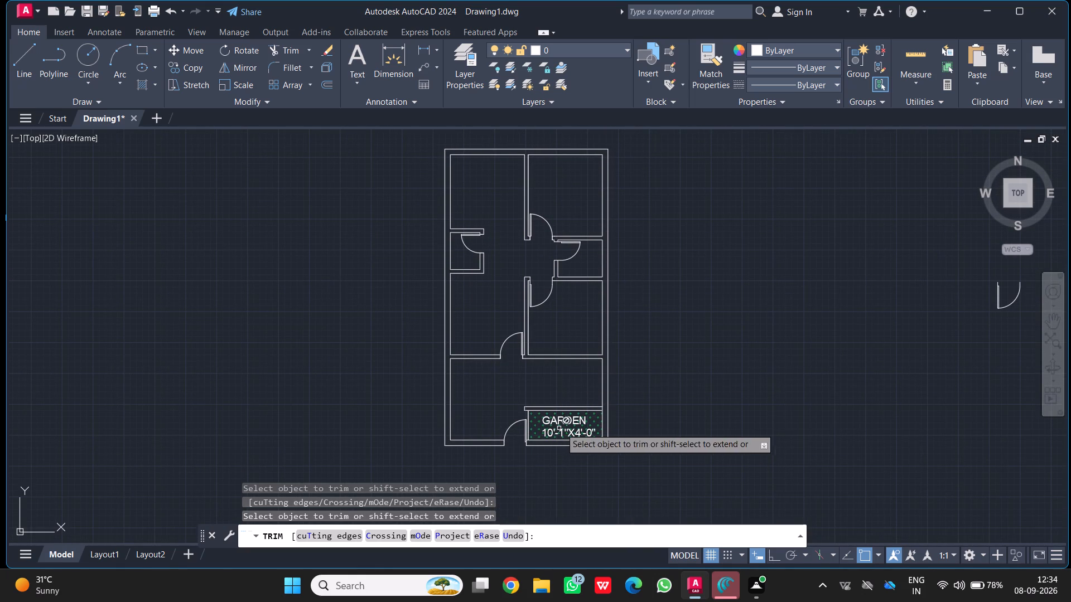
scroll(619, 385, "up", 2)
scroll(619, 385, "down", 2)
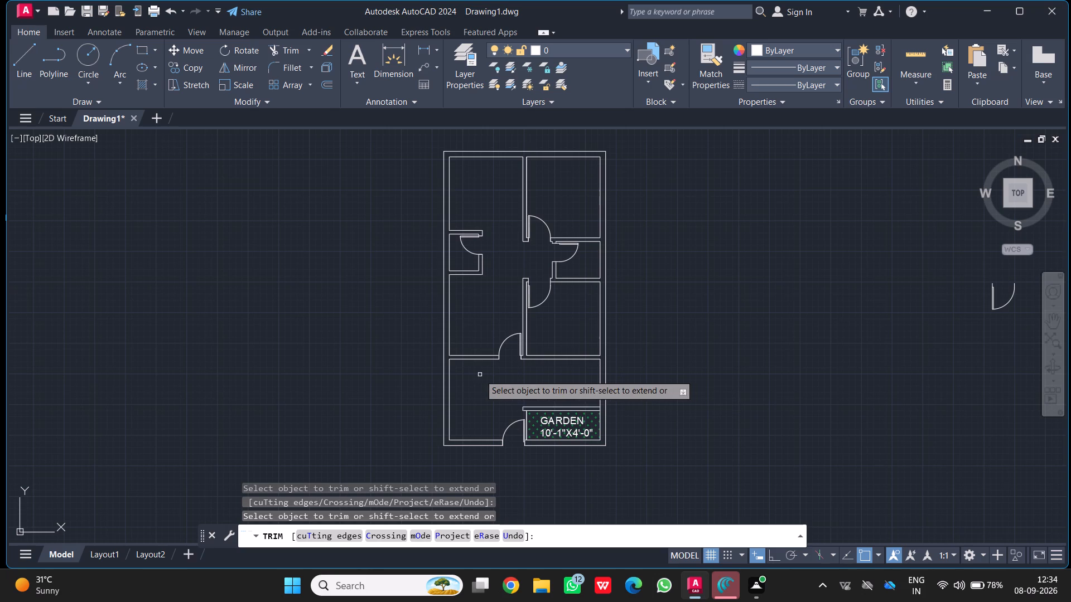
middle_click_drag(488, 393, 501, 391)
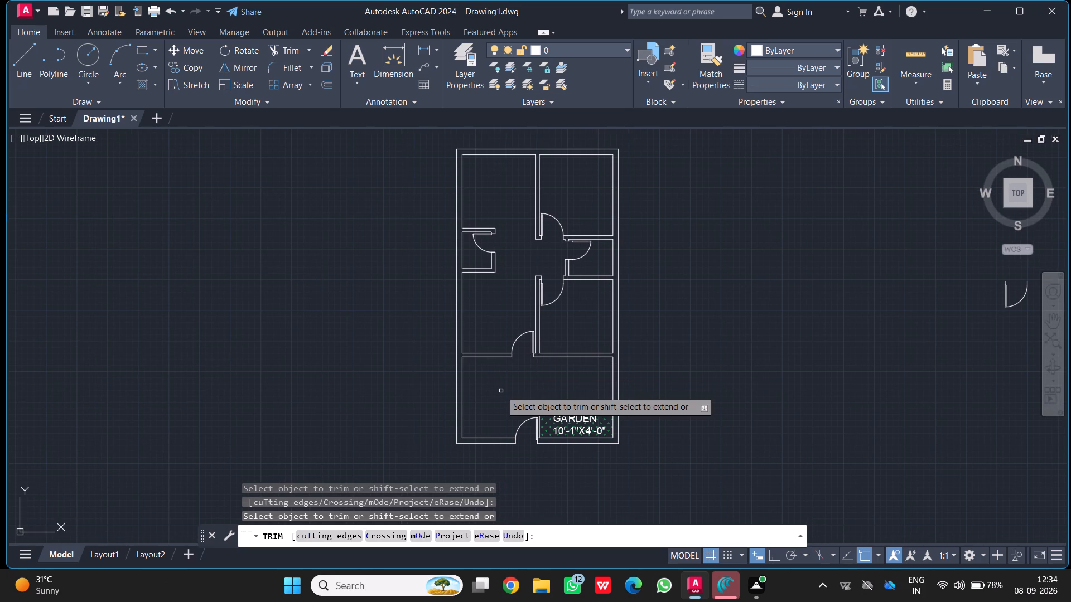
key("Escape")
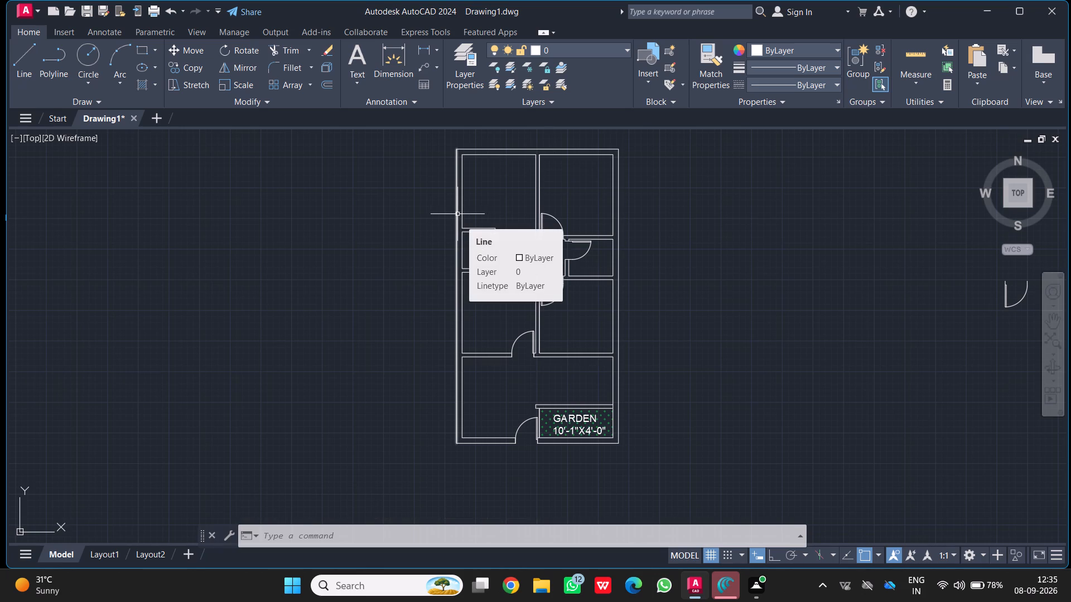
Draw a line across the left outer wall's thickness from the midpoint of the upper-left room's inner wall line.
key("l")
key("Return")
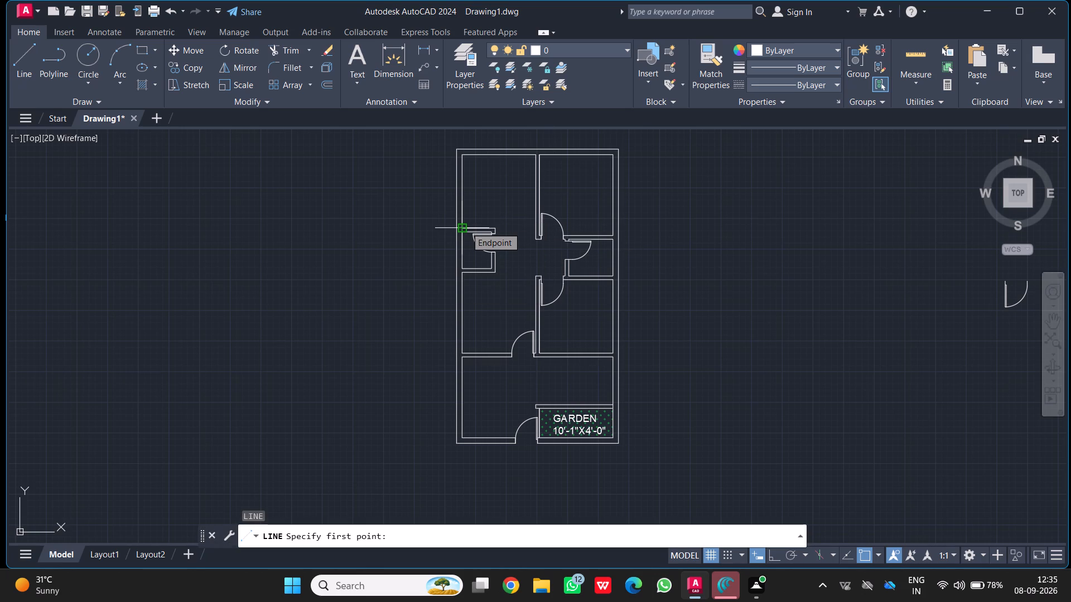
scroll(466, 227, "up", 2)
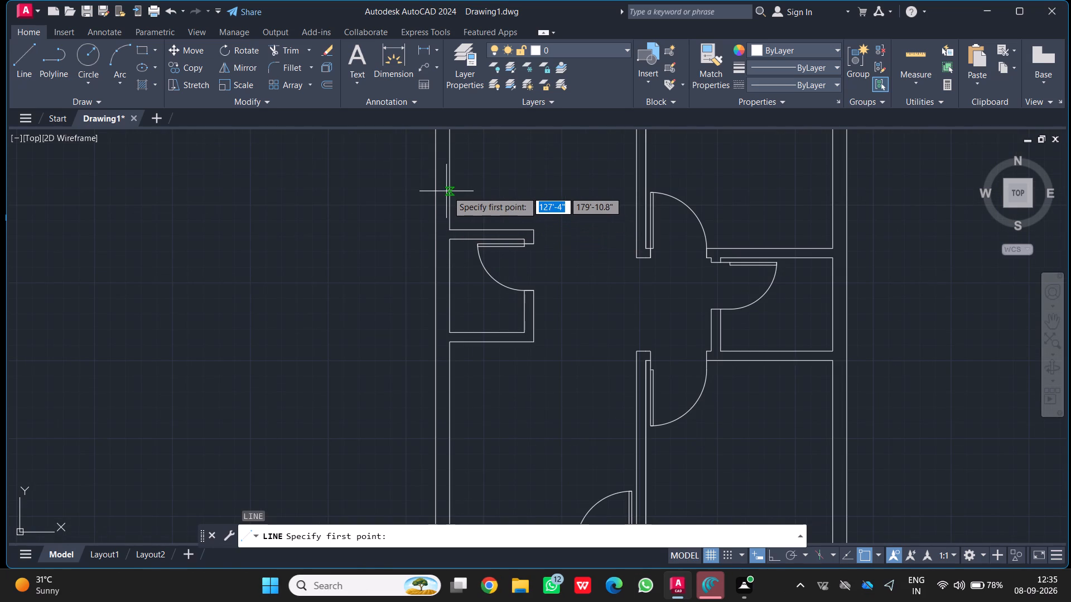
scroll(447, 181, "down", 3)
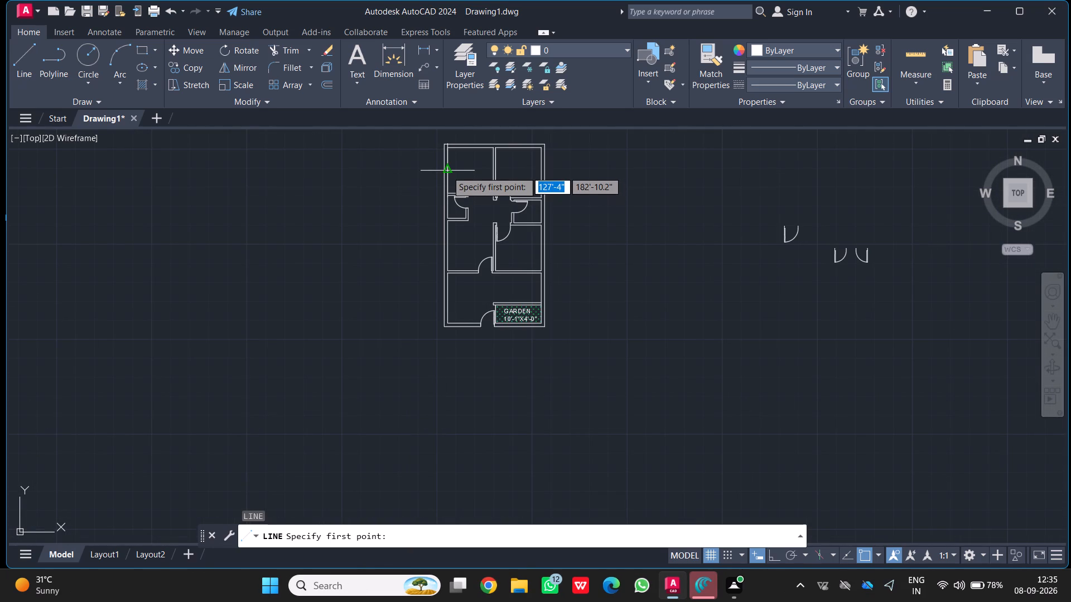
scroll(447, 171, "up", 2)
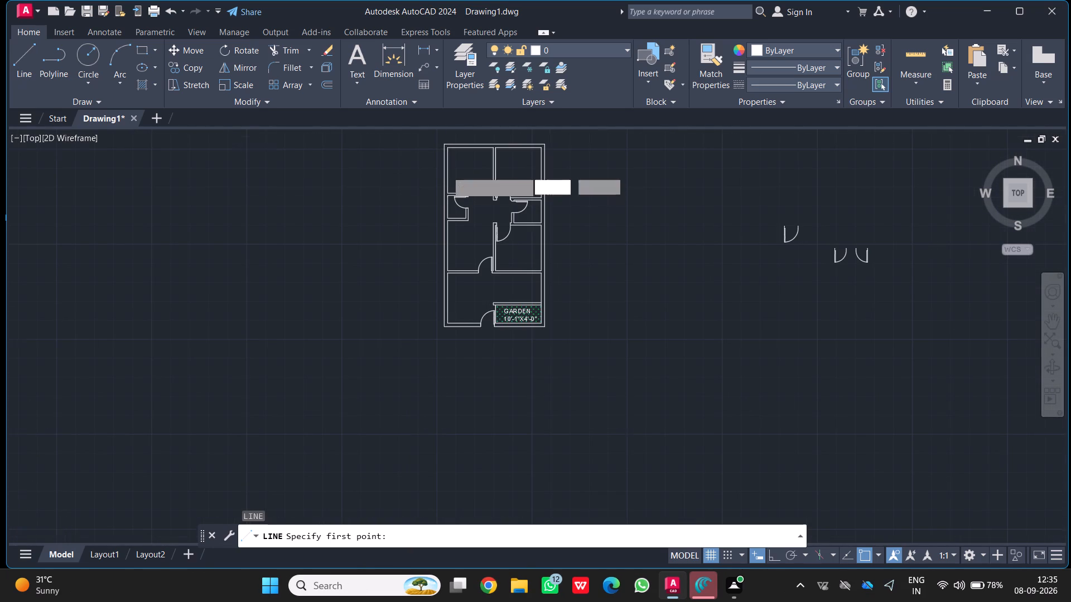
left_click(447, 171)
left_click(436, 169)
key("Return")
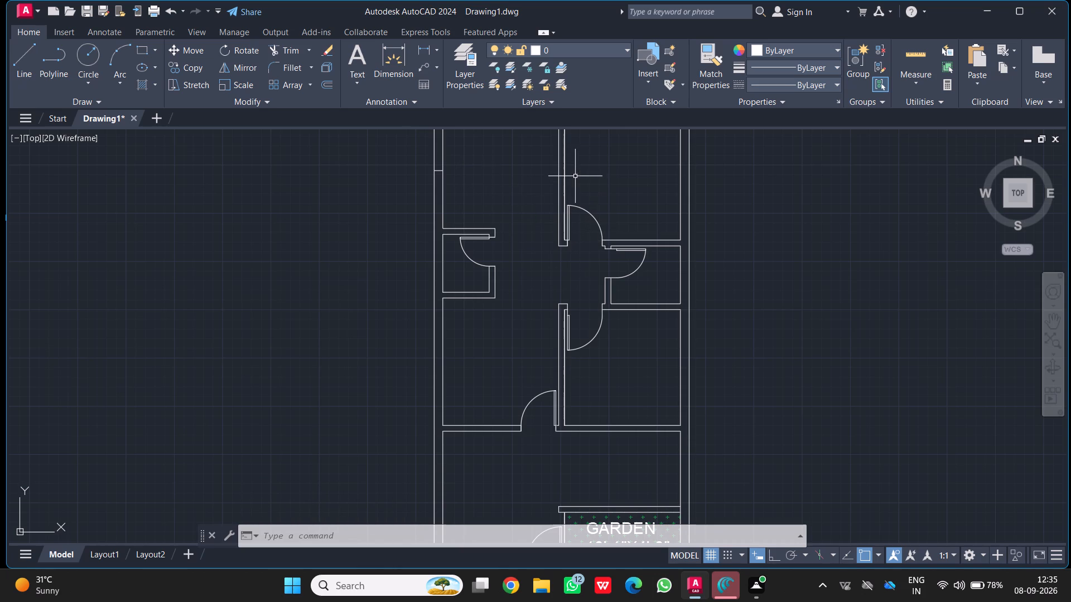
Draw a line across the top outer wall's thickness, in line with the left face of the central vertical partition.
middle_click_drag(520, 154, 503, 257)
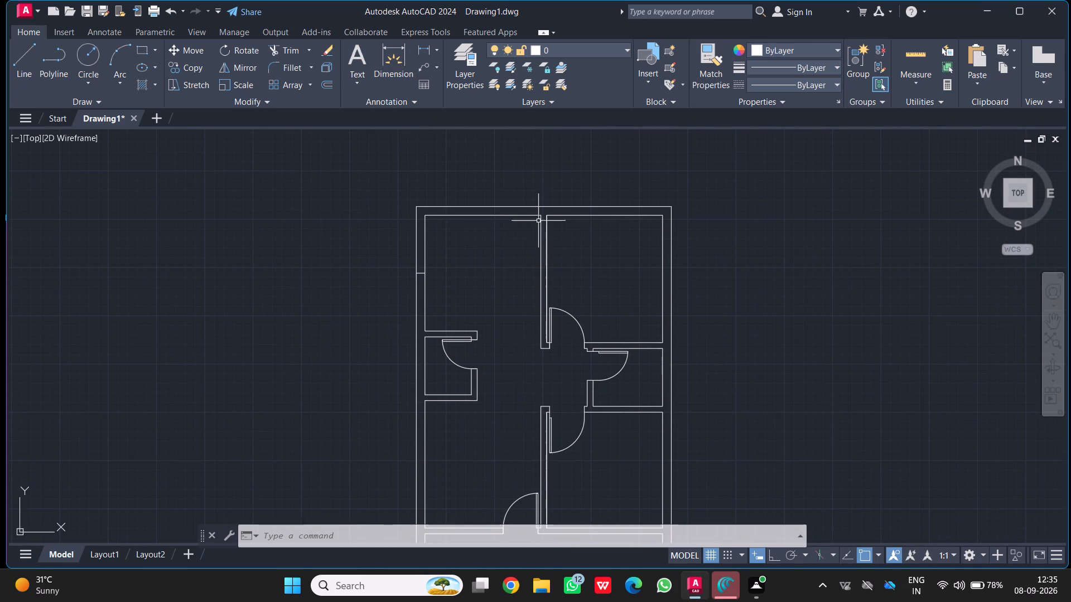
key("Return")
scroll(538, 216, "up", 2)
left_click(539, 217)
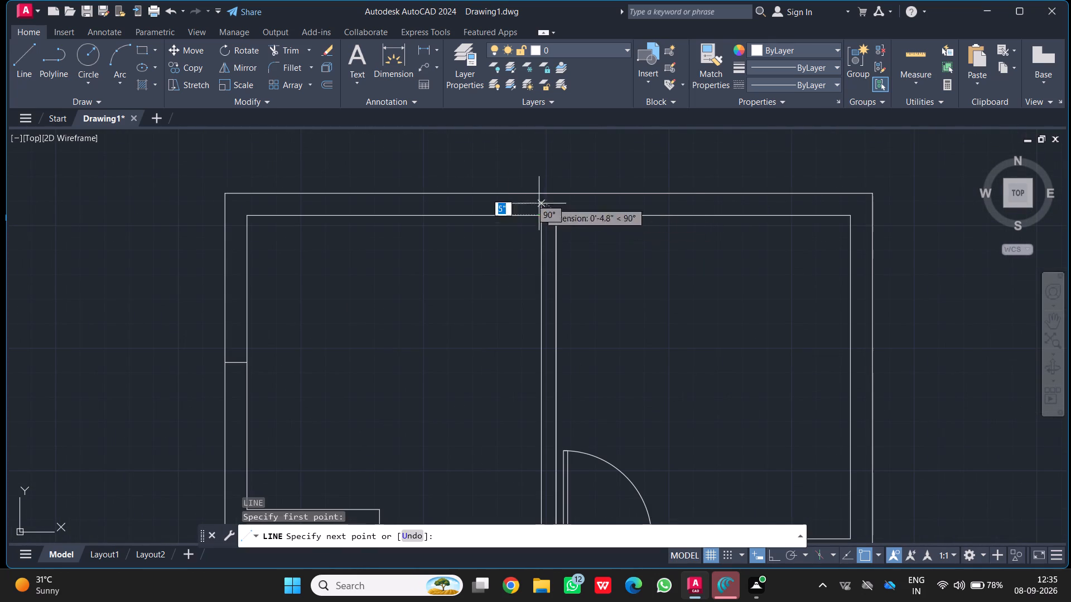
left_click(538, 195)
key("Return")
Draw a line across the right outer wall's thickness from the midpoint of the upper-right room's inner wall line.
scroll(554, 236, "down", 2)
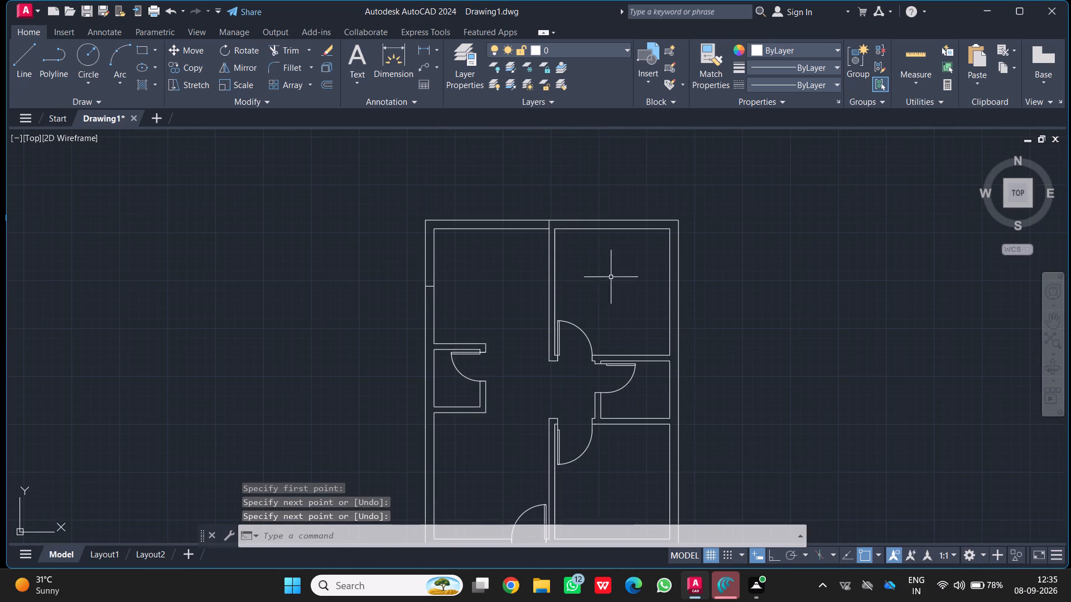
middle_click_drag(614, 279, 523, 236)
key("Return")
left_click(580, 249)
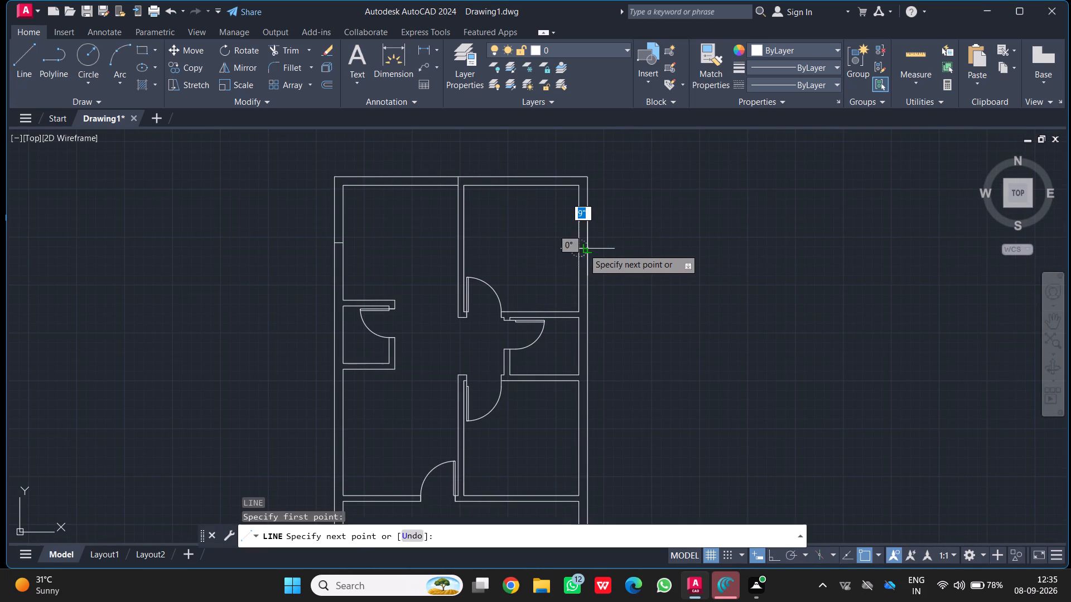
left_click(587, 250)
key("Return")
Draw a line across the right outer wall's thickness from the midpoint of the small right-hand room's inner wall line.
scroll(580, 276, "down", 2)
middle_click_drag(575, 282, 527, 218)
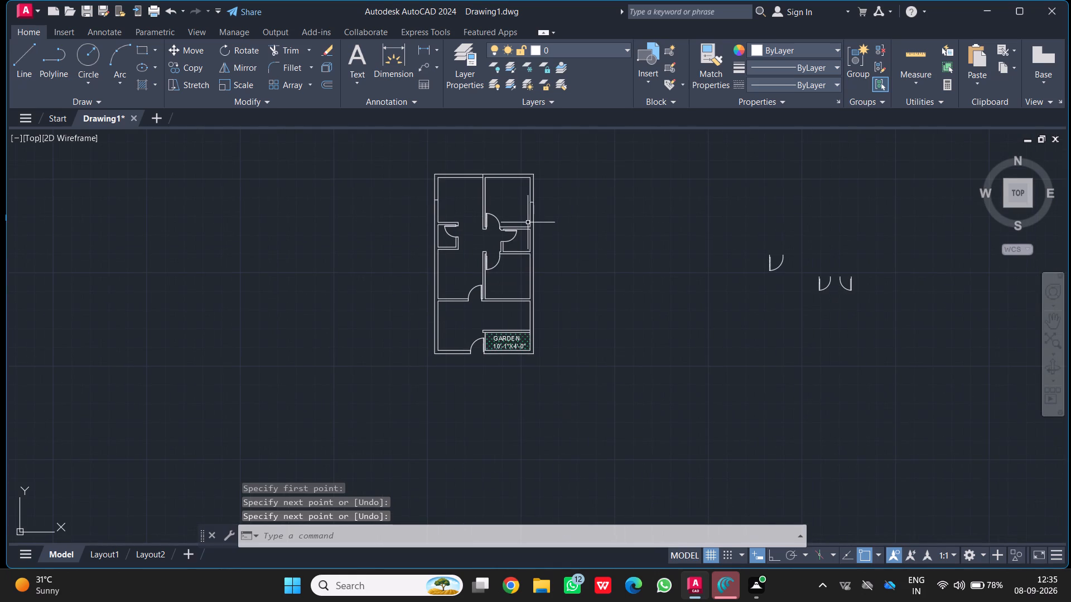
middle_click_drag(546, 267, 513, 217)
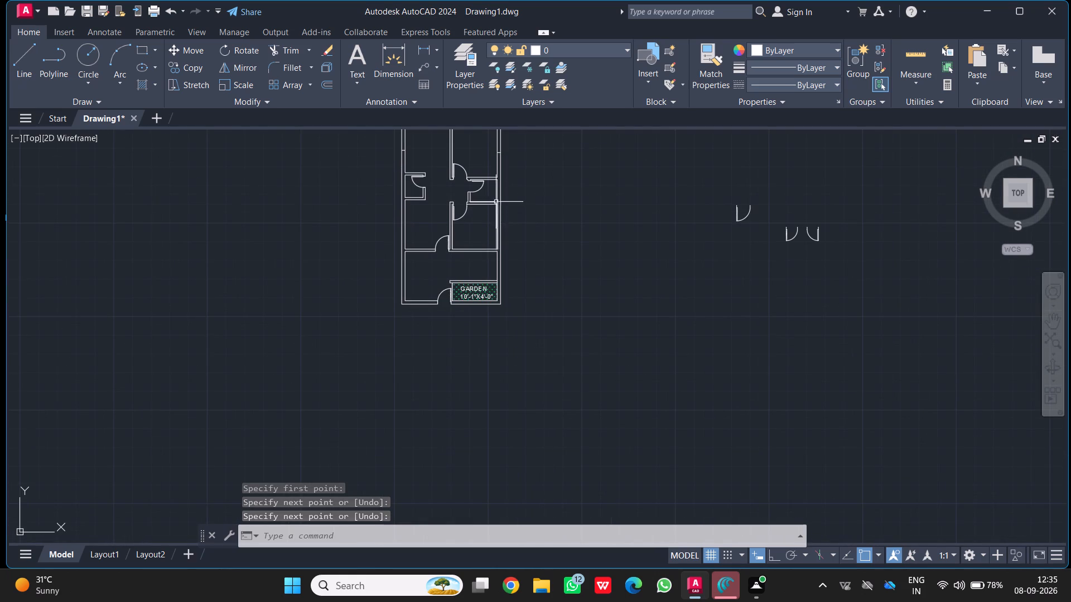
scroll(496, 193, "up", 3)
key("Return")
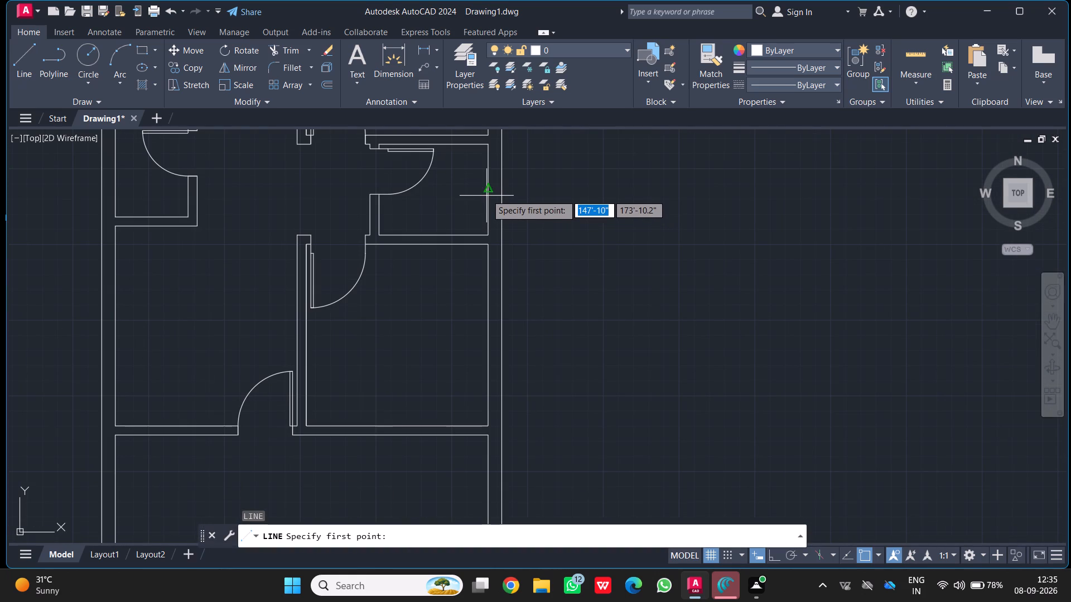
left_click(488, 188)
left_click(500, 188)
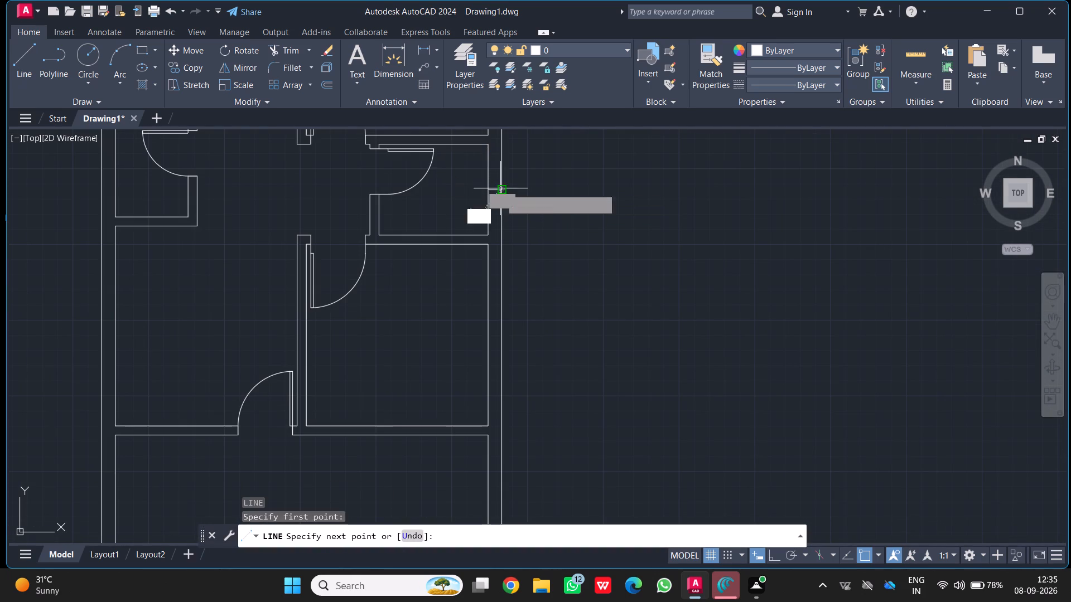
key("Return")
Draw a line across the right outer wall from the midpoint of the inner wall line of the room below the small right-hand room.
scroll(491, 224, "down", 3)
middle_click_drag(469, 313, 462, 290)
key("Return")
left_click(483, 230)
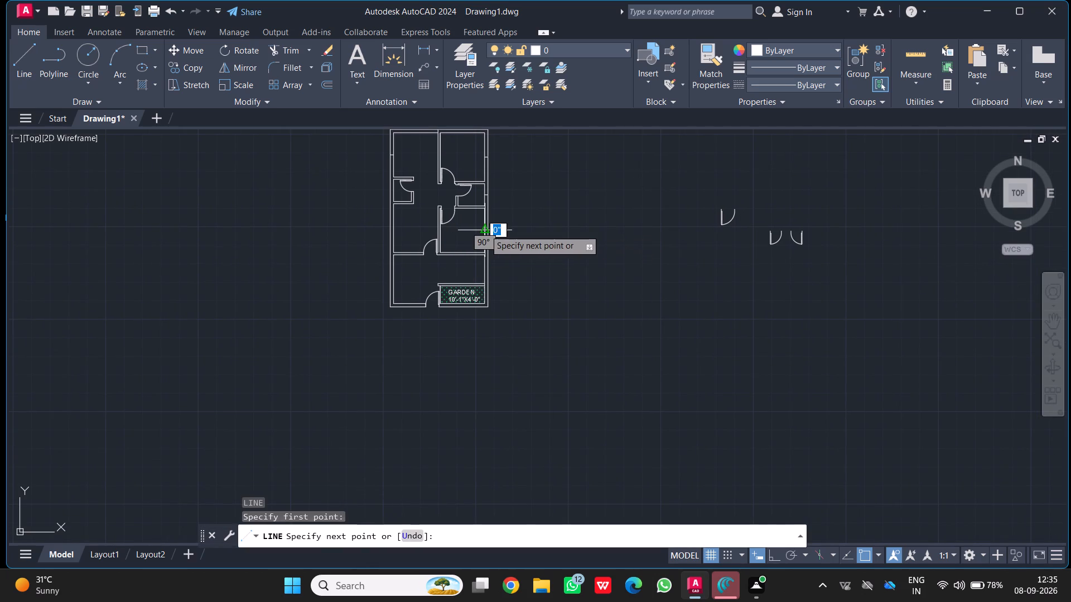
scroll(488, 230, "up", 3)
left_click(481, 232)
key("Return")
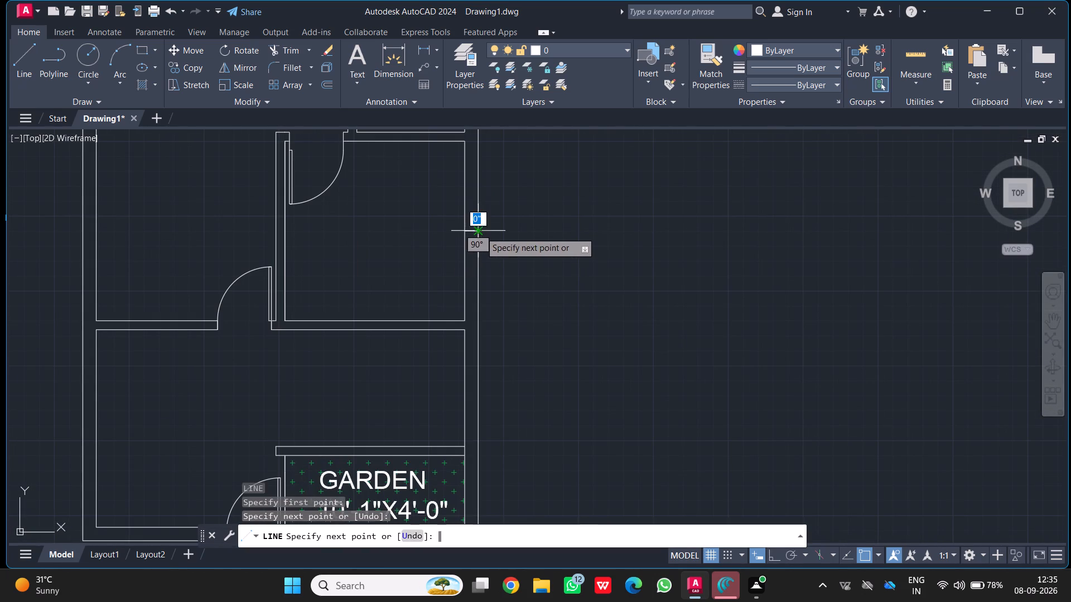
Trim the right outer wall's inner line between the two faces of the partition directly above the garden.
scroll(477, 253, "down", 1)
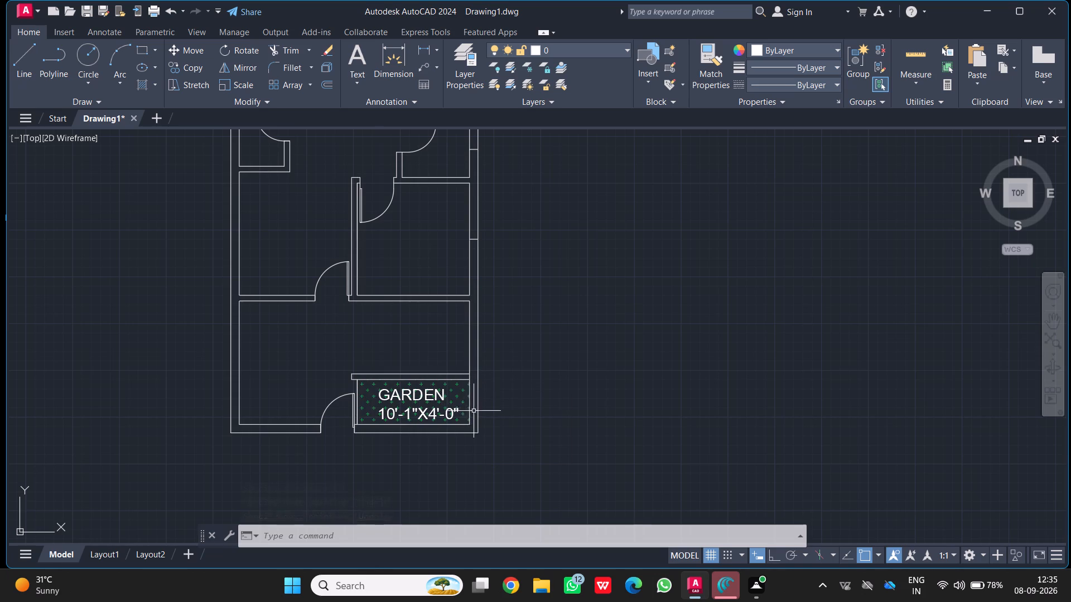
key("Return")
scroll(462, 359, "up", 1)
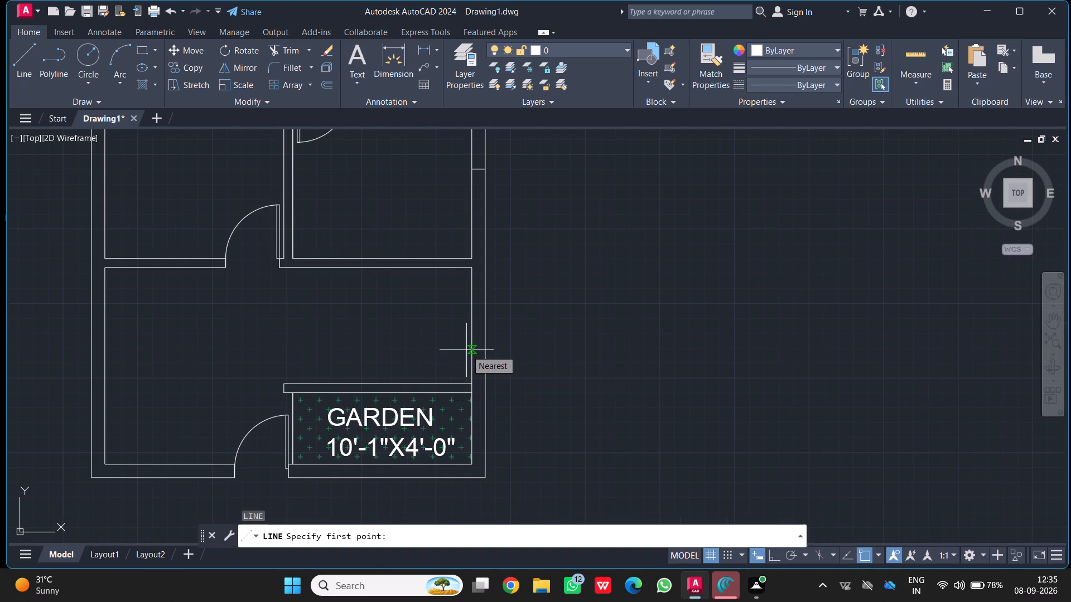
key("Escape")
type("TR")
key("Return")
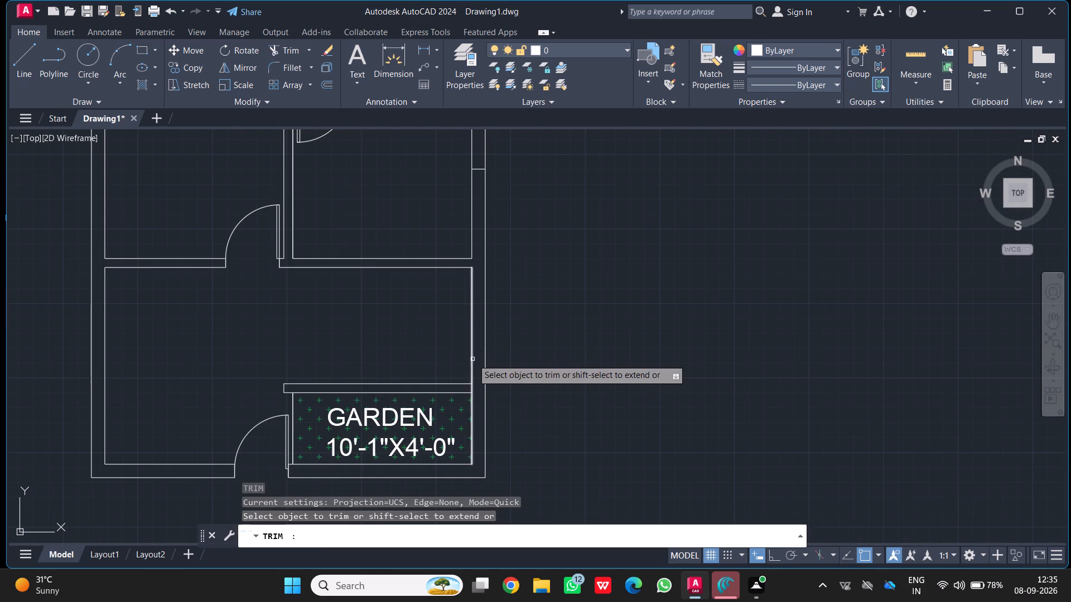
scroll(477, 395, "up", 3)
left_click_drag(459, 371, 418, 365)
key("Escape")
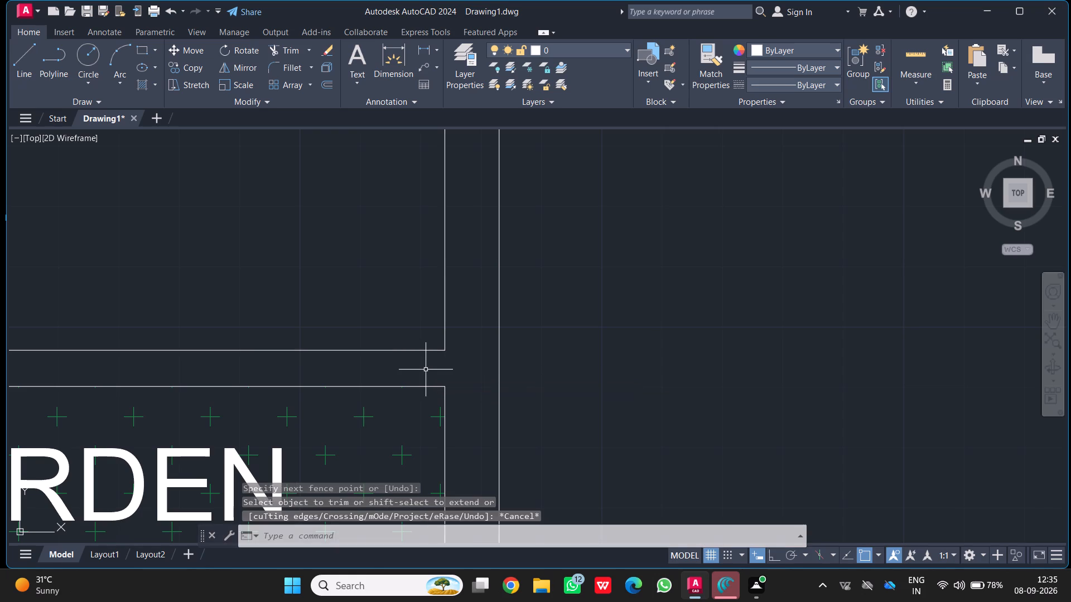
Draw a line across the right outer wall's thickness from the midpoint of the front room's inner wall line above the garden.
key("l")
key("Return")
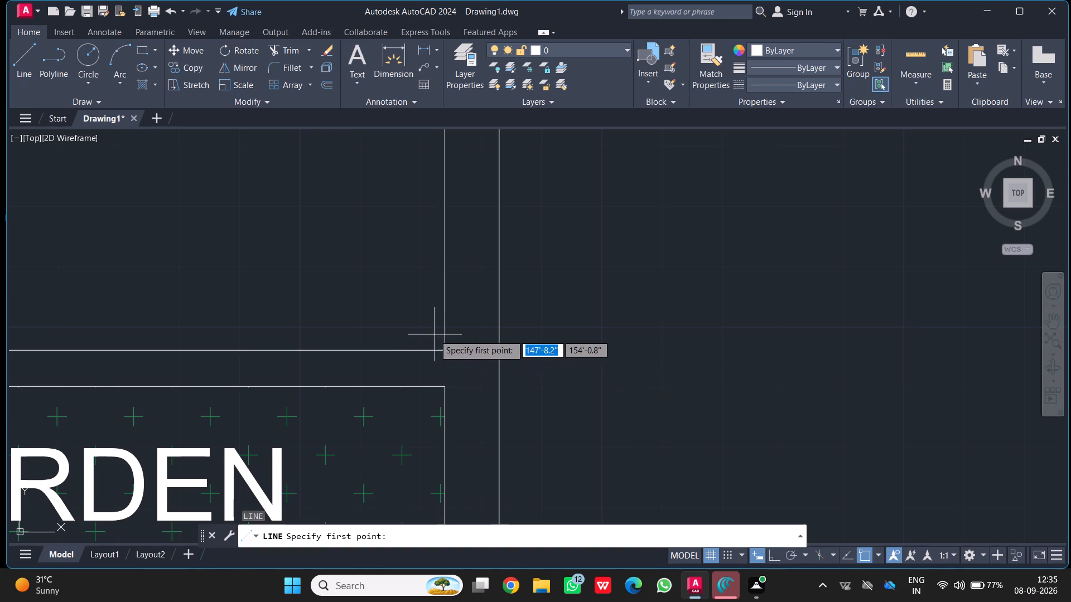
scroll(434, 334, "down", 2)
left_click(438, 253)
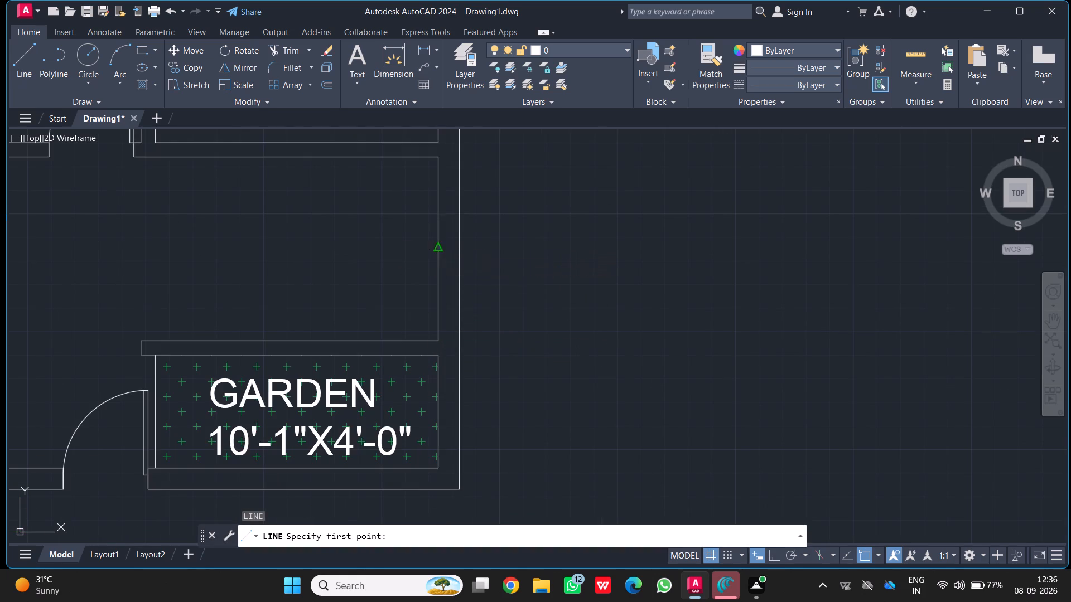
left_click(457, 251)
key("Return")
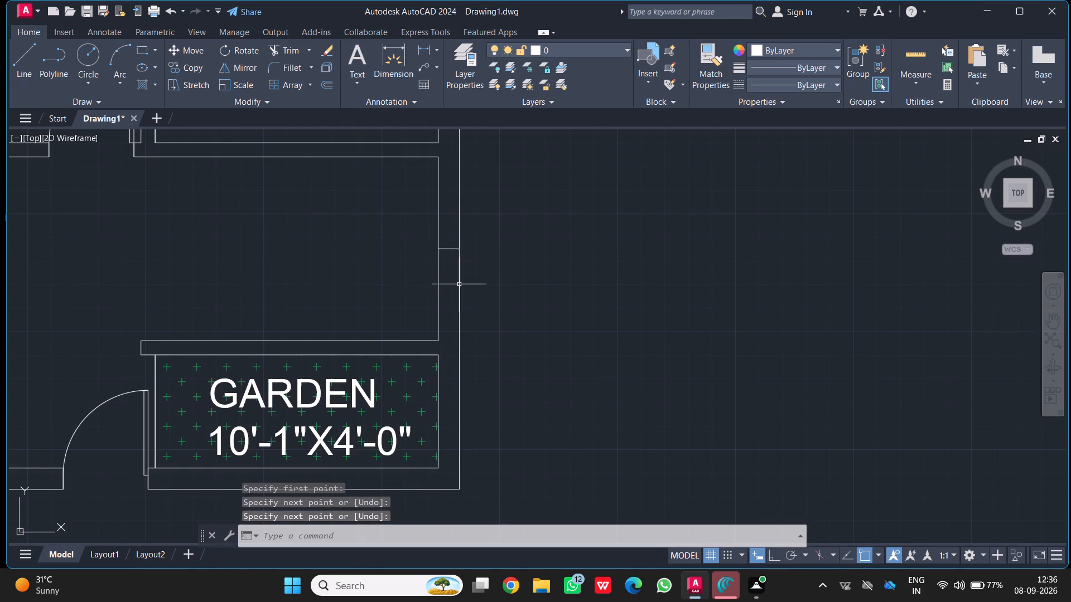
Draw a line across the left outer wall's thickness from the midpoint of the front room's inner wall line.
scroll(422, 348, "down", 2)
middle_click_drag(408, 371, 433, 371)
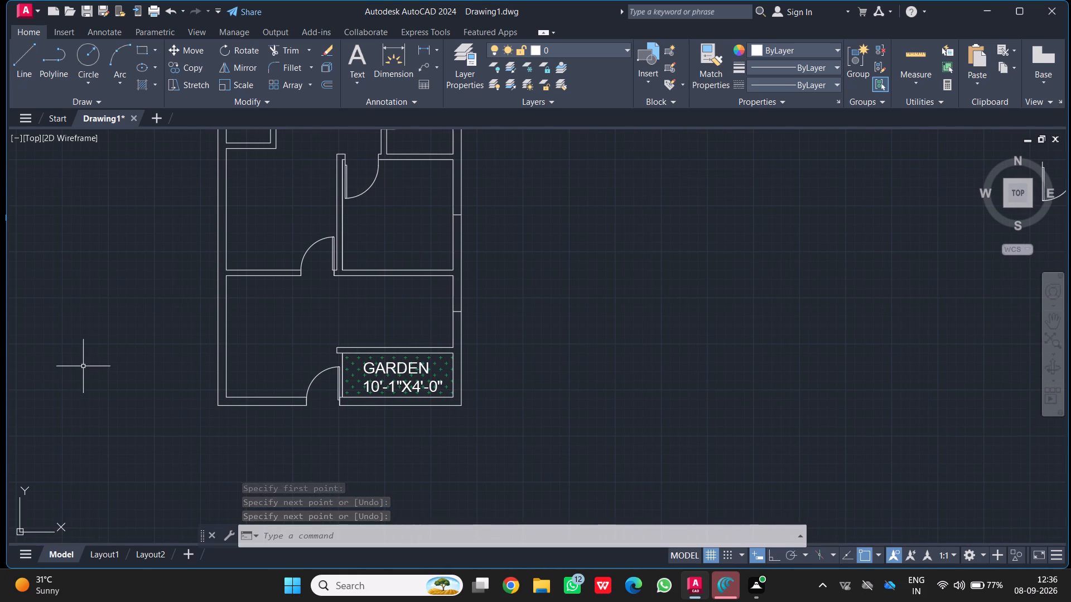
key("Return")
left_click(225, 333)
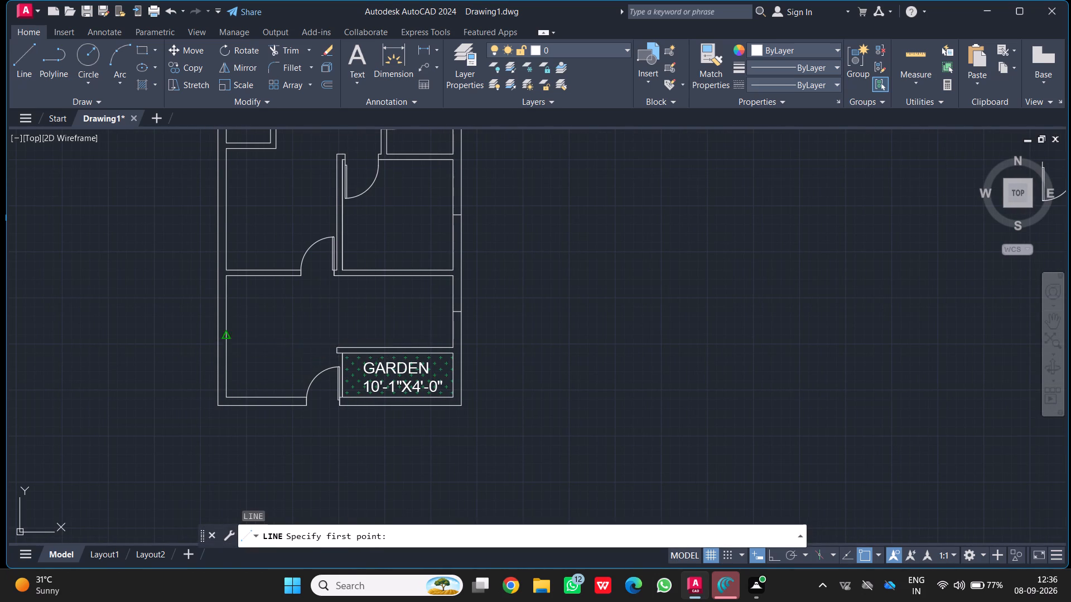
left_click(214, 337)
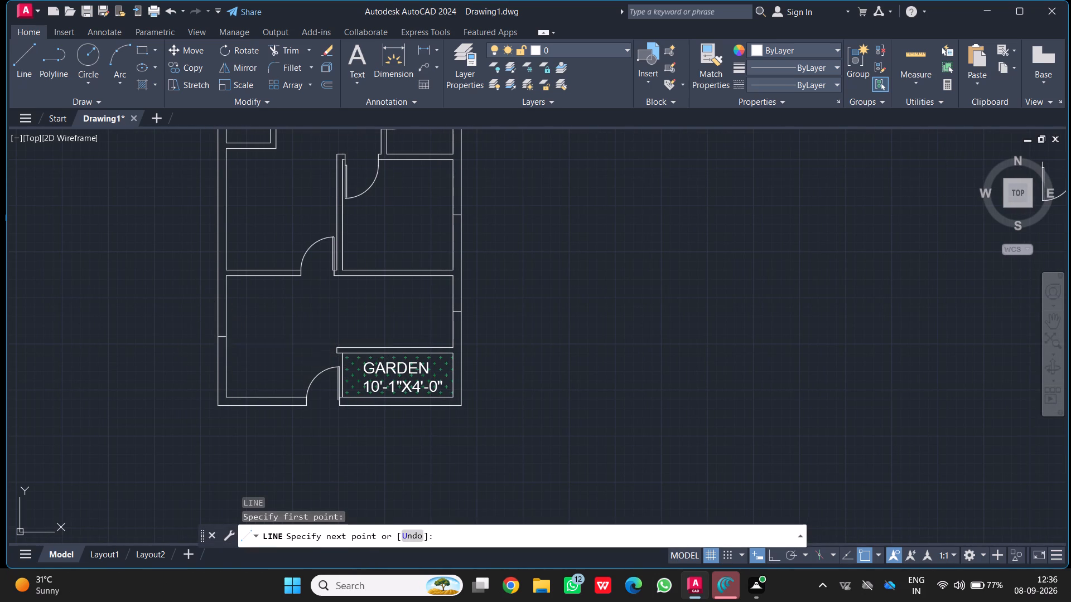
key("Return")
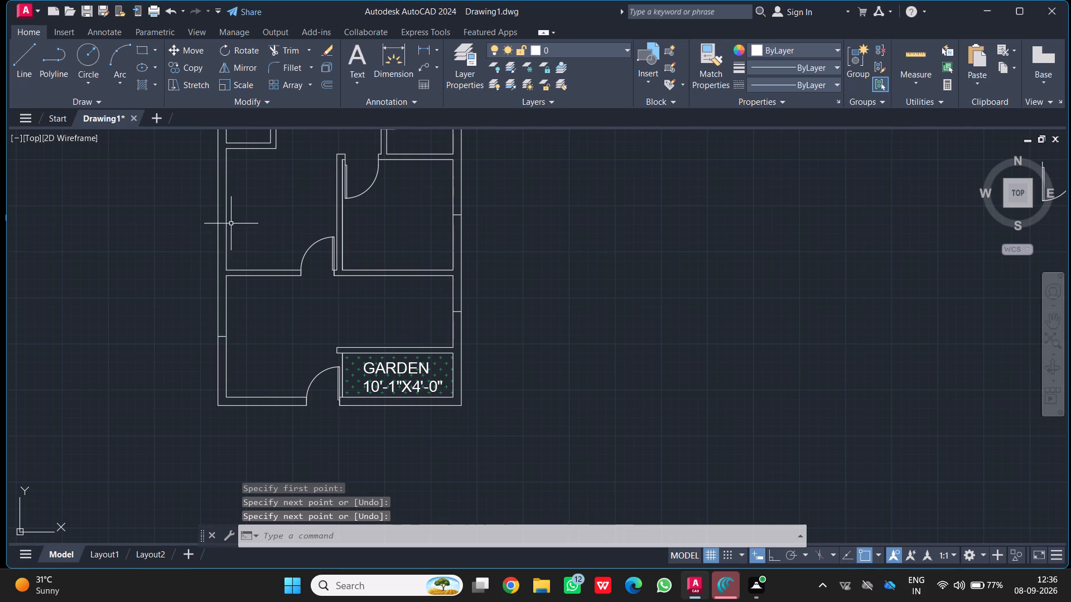
Draw a line across the left outer wall from the midpoint of the inner wall line of the room above the front room.
key("Return")
left_click(225, 212)
left_click(214, 206)
key("Return")
Offset the line across the front room's left outer wall by 2' both downwards and upwards.
key("o")
key("Return")
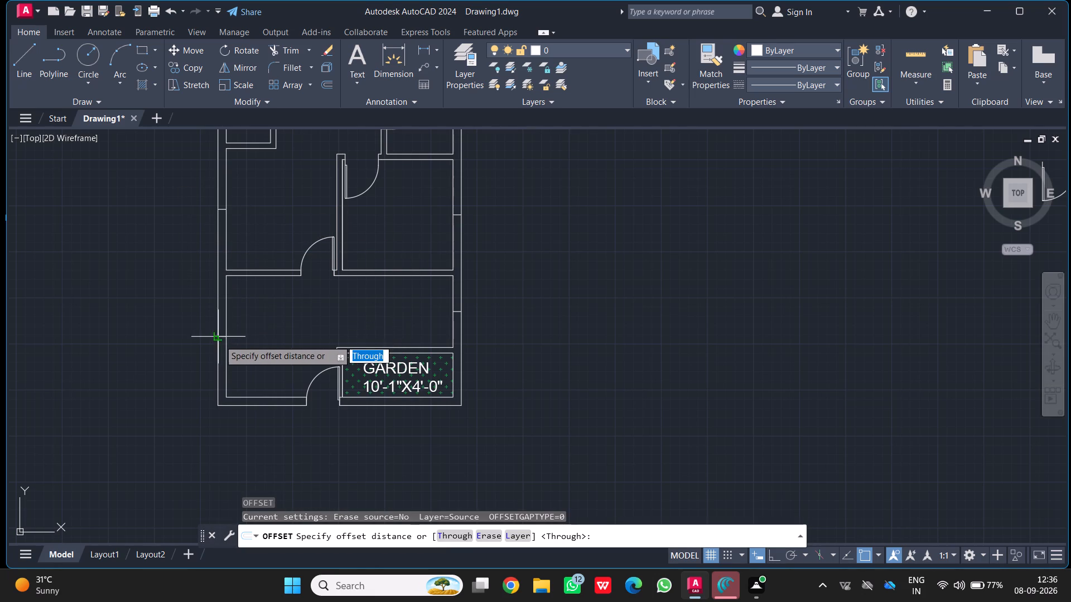
scroll(219, 340, "up", 2)
left_click(221, 332)
left_click(225, 344)
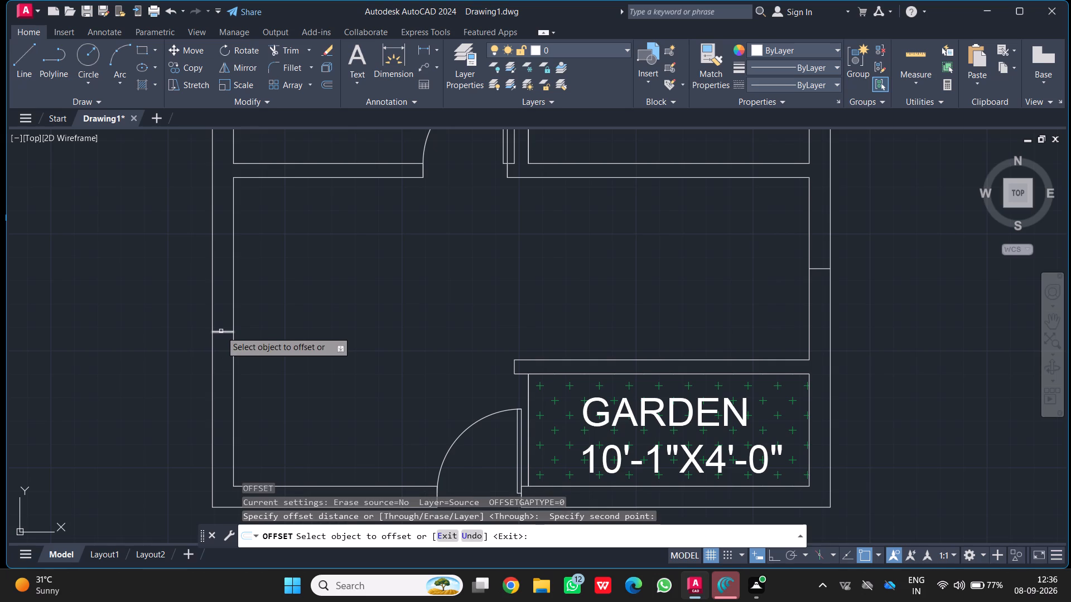
left_click(218, 332)
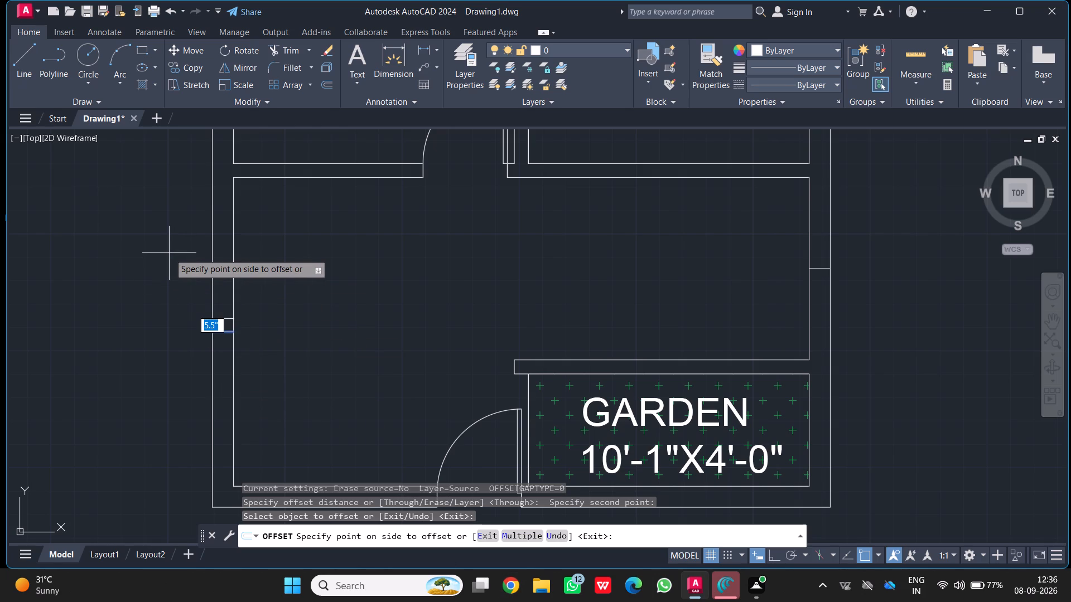
type("2'")
key("Return")
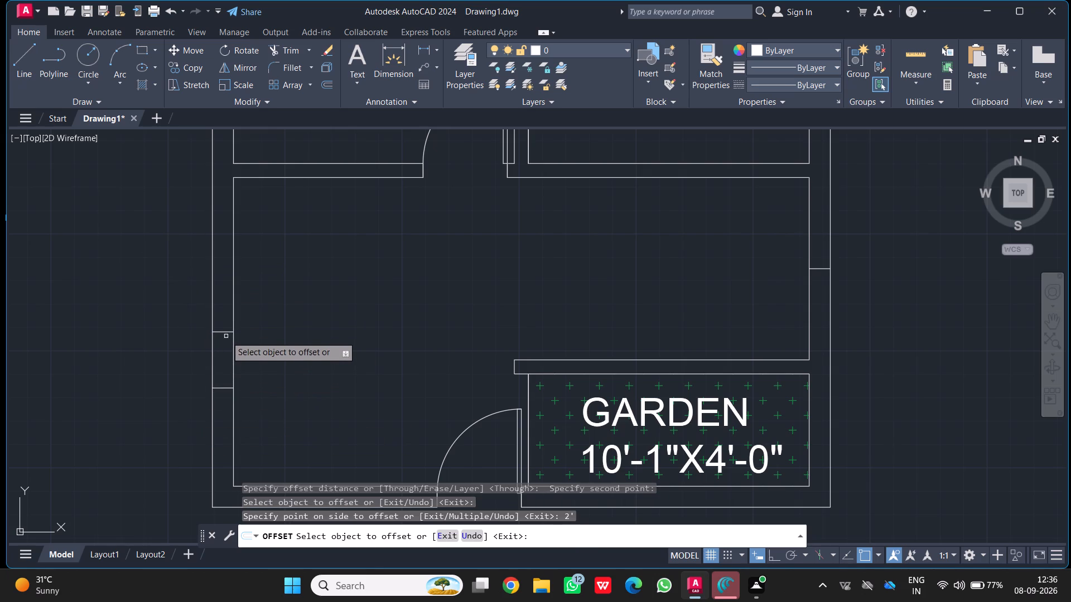
left_click(223, 331)
key("2")
key("apostrophe")
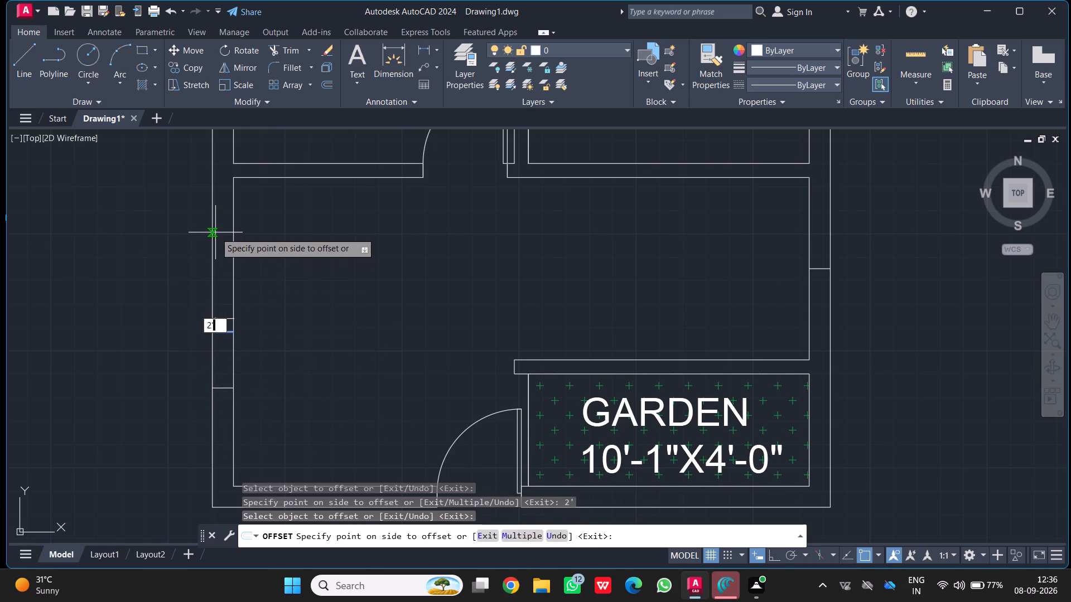
key("Return")
Offset the line across the front room's right outer wall by 1'6" both downwards and upwards.
scroll(279, 290, "down", 1)
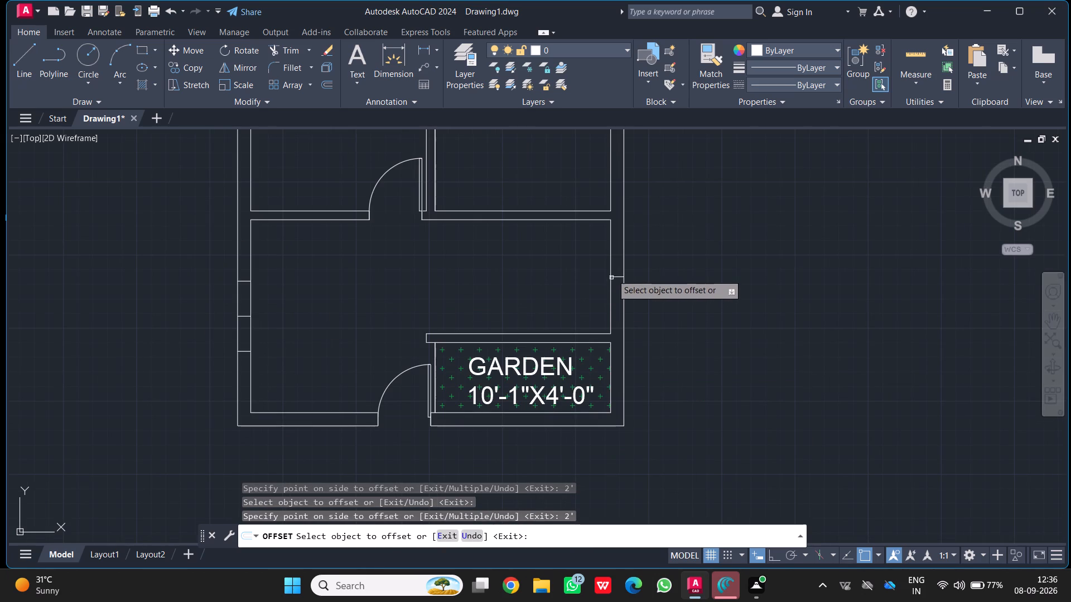
left_click(615, 278)
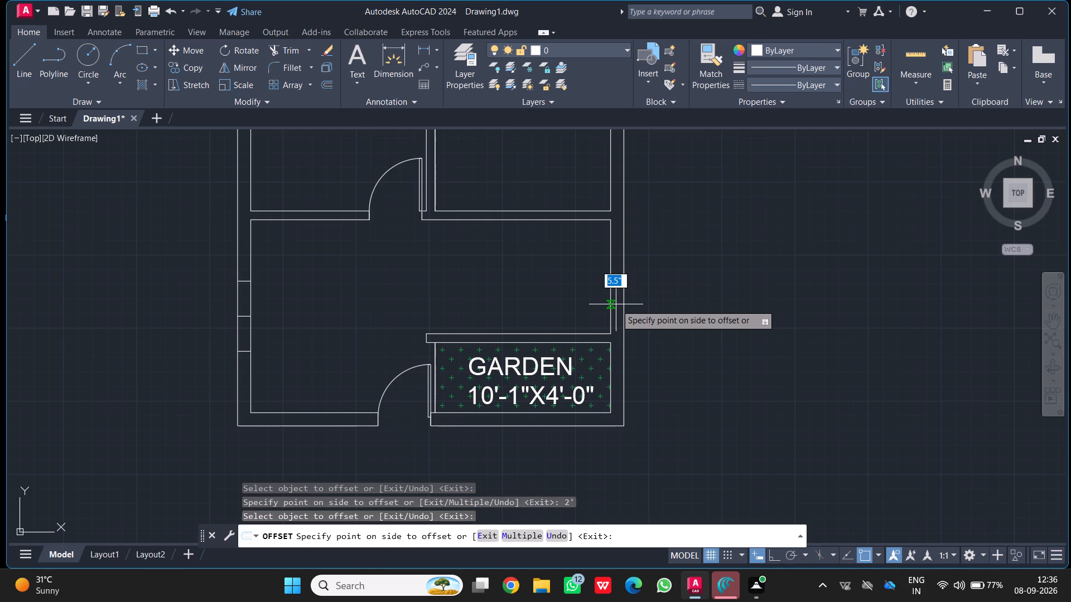
key("1")
type("'6\"")
key("Return")
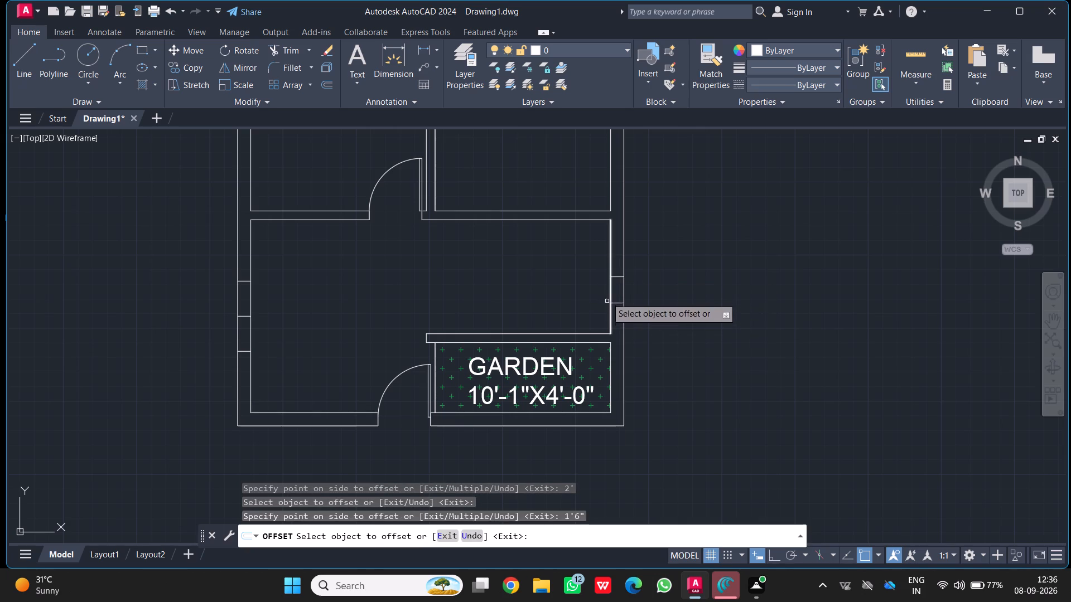
left_click(620, 278)
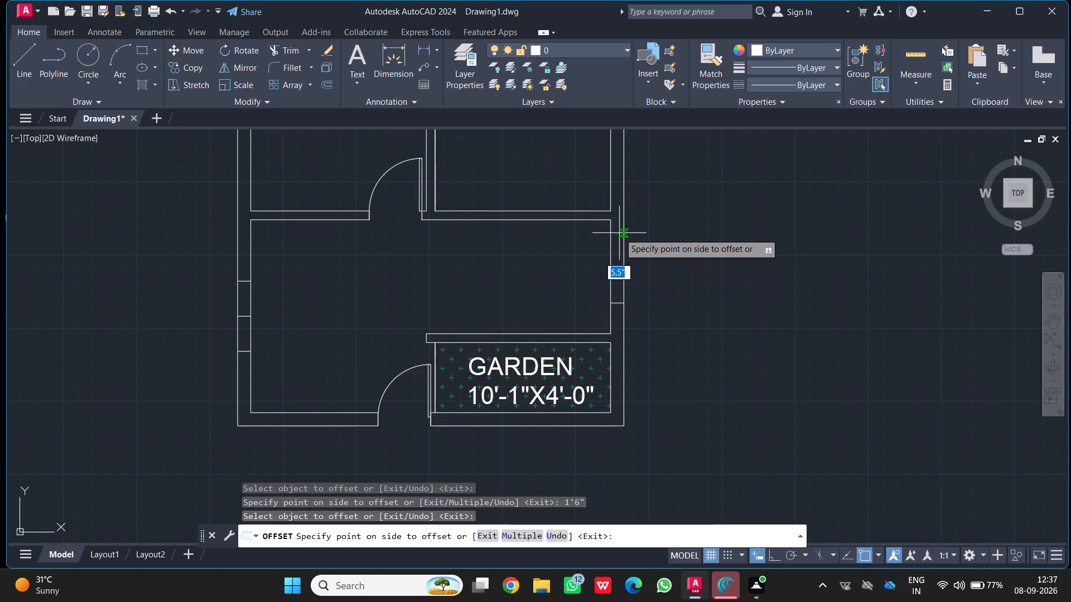
type("1'6\"")
key("Return")
Offset the line across the right outer wall of the room directly above the front room by 2' upwards and downwards.
scroll(619, 240, "down", 2)
middle_click_drag(638, 239, 599, 273)
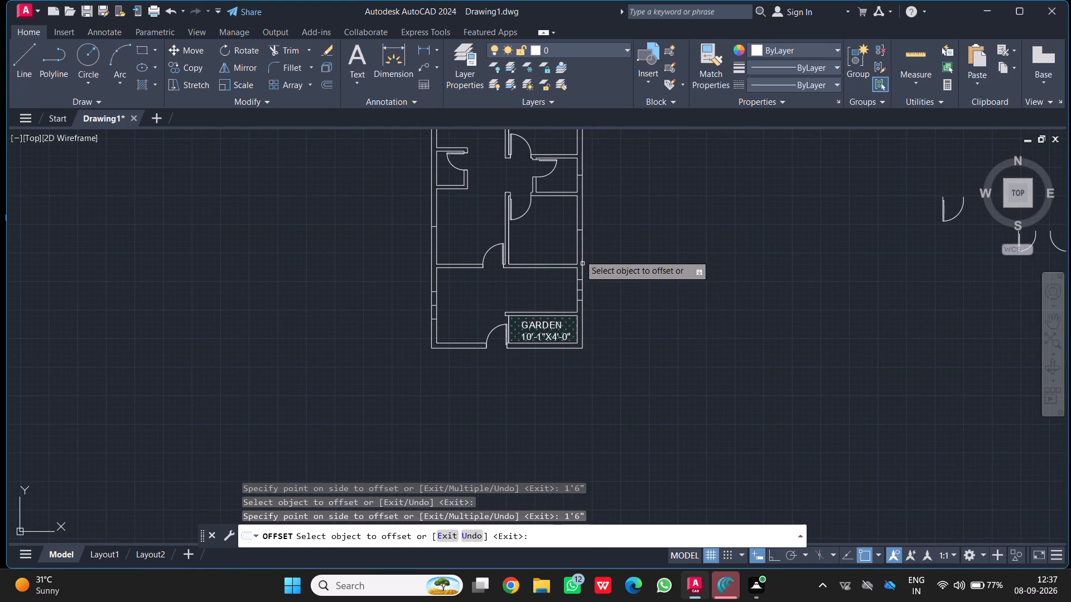
scroll(586, 232, "up", 3)
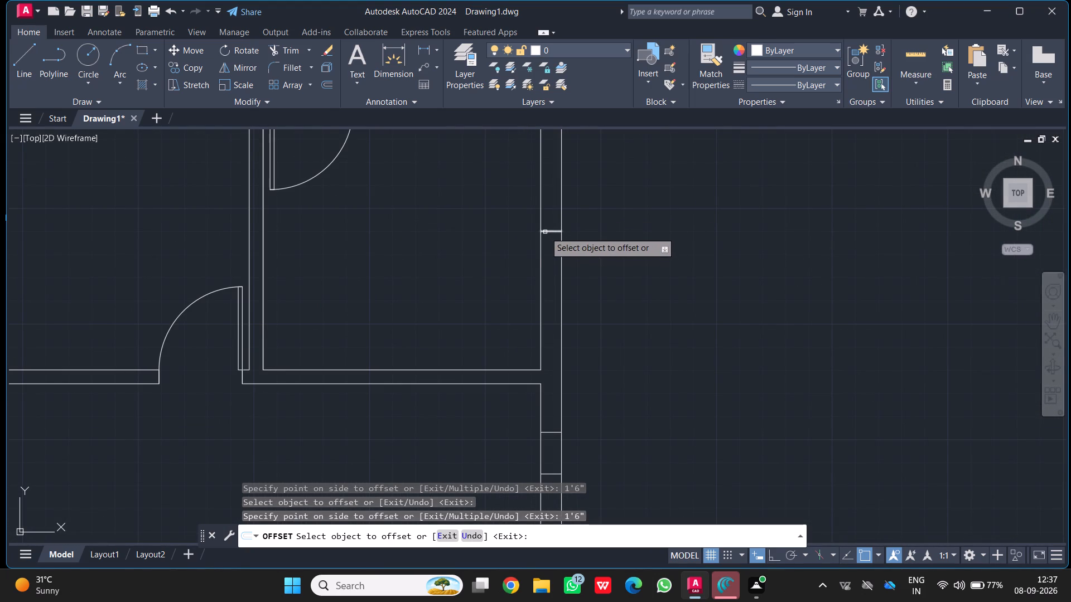
left_click(545, 232)
key("2")
key("apostrophe")
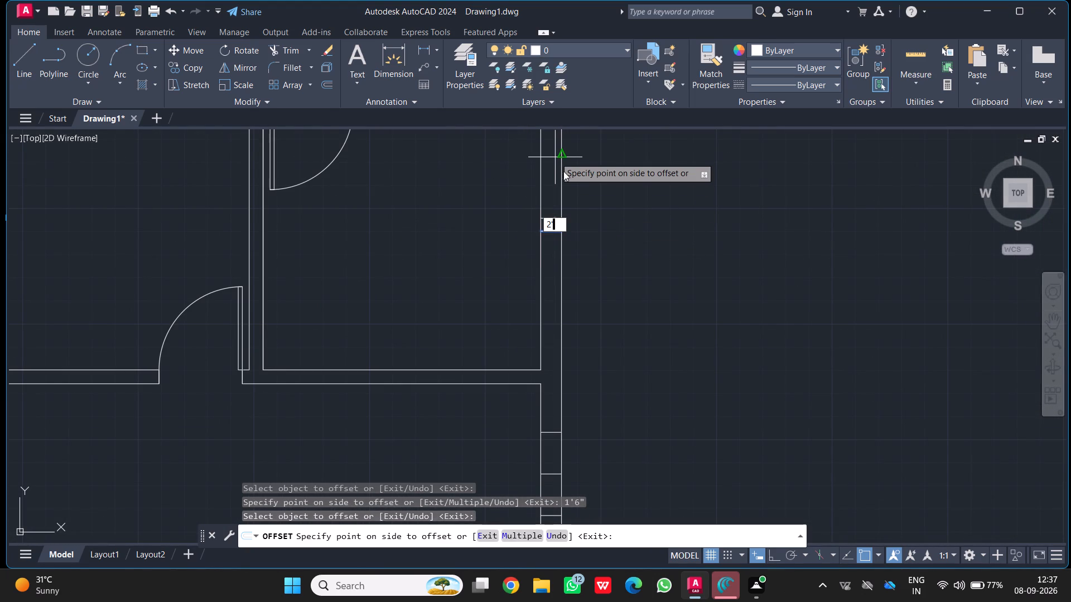
key("Return")
left_click(550, 231)
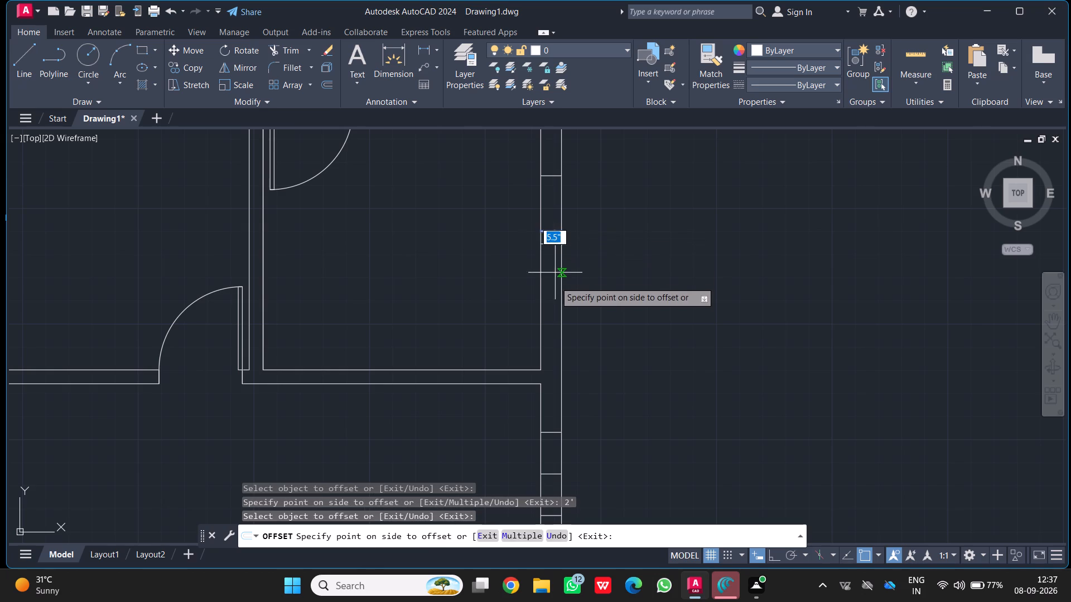
key("2")
key("apostrophe")
key("Return")
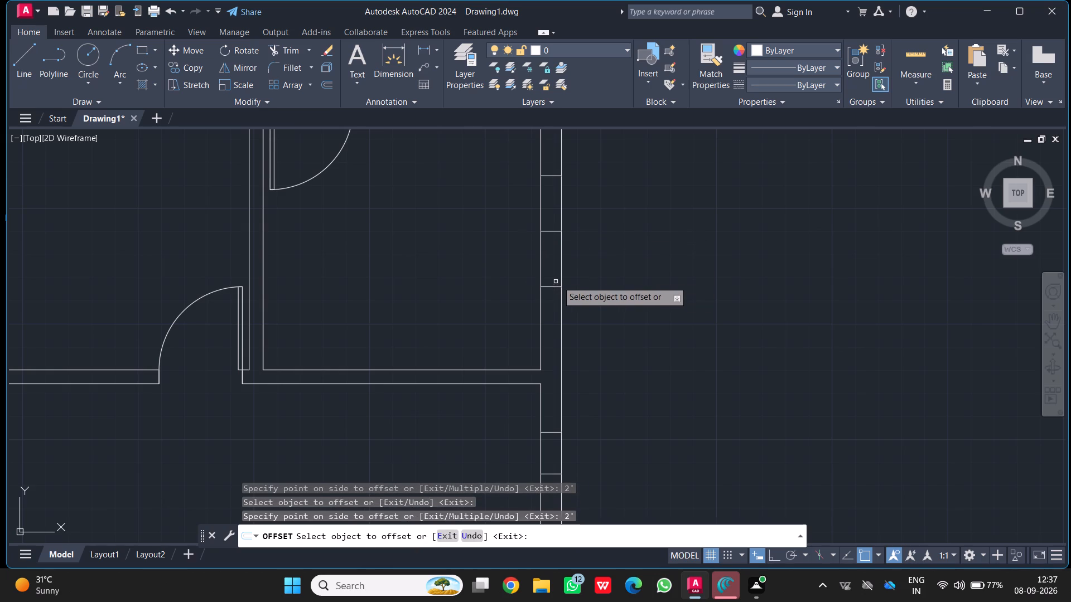
Offset the line across the top-right room's right outer wall by 2' both upwards and downwards.
scroll(514, 270, "down", 2)
middle_click_drag(500, 251, 493, 303)
scroll(494, 256, "down", 1)
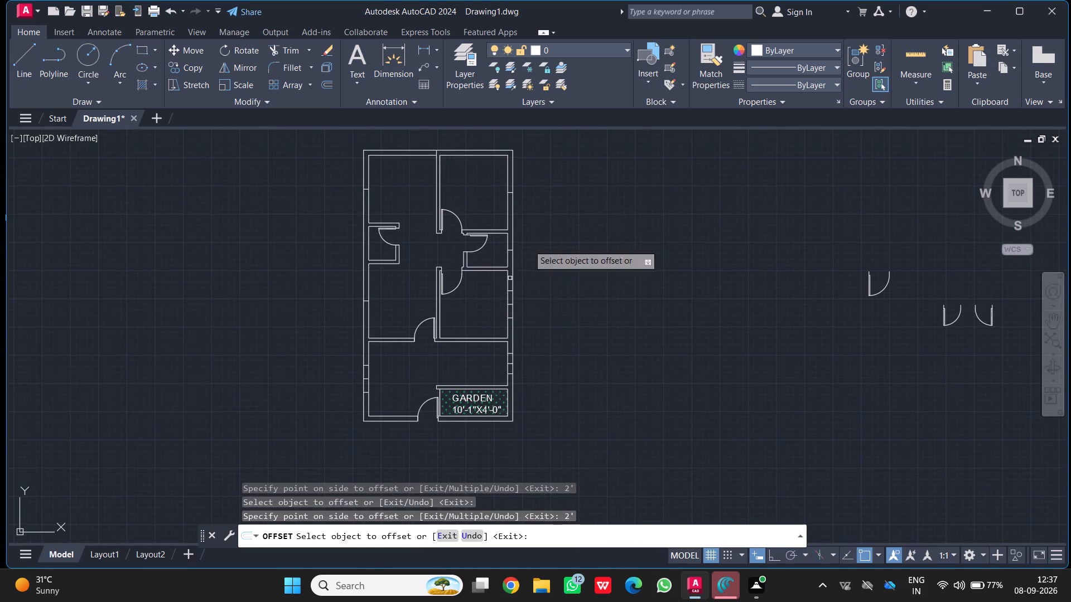
scroll(505, 192, "up", 2)
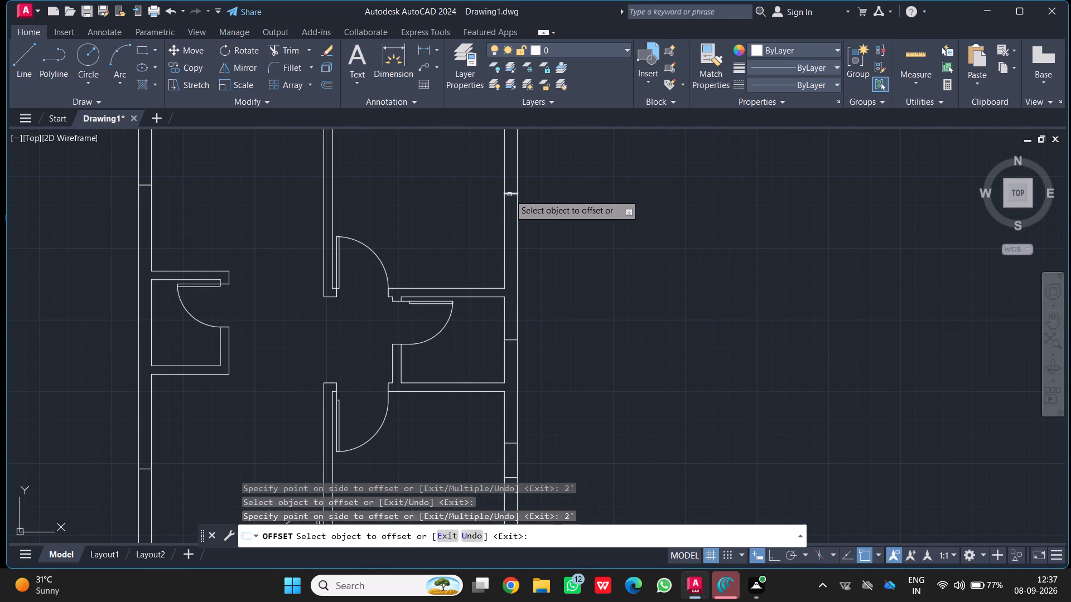
left_click(509, 195)
key("2")
key("apostrophe")
key("Return")
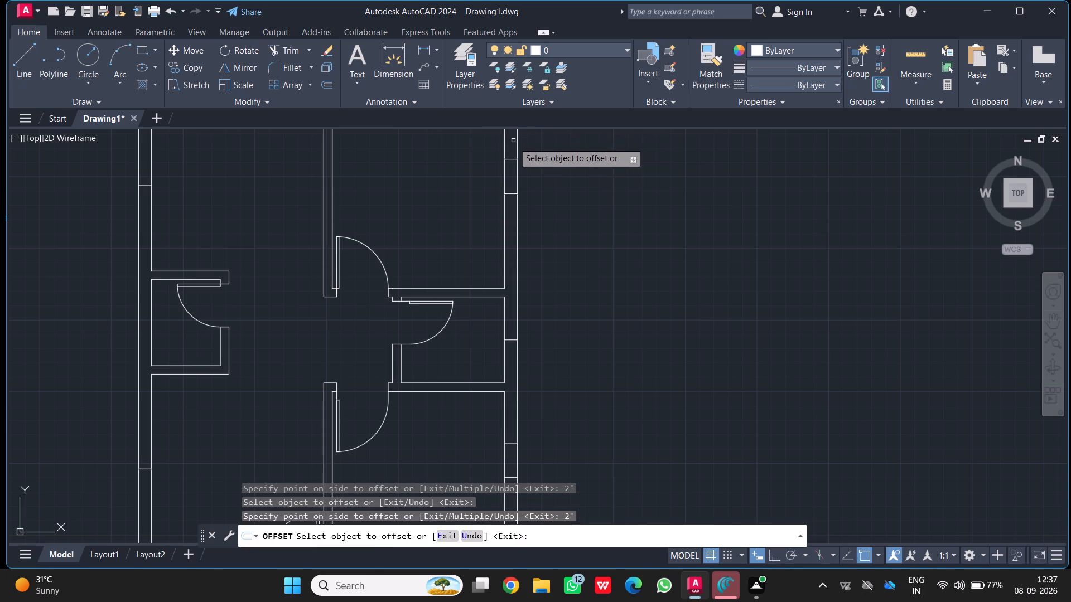
left_click(509, 193)
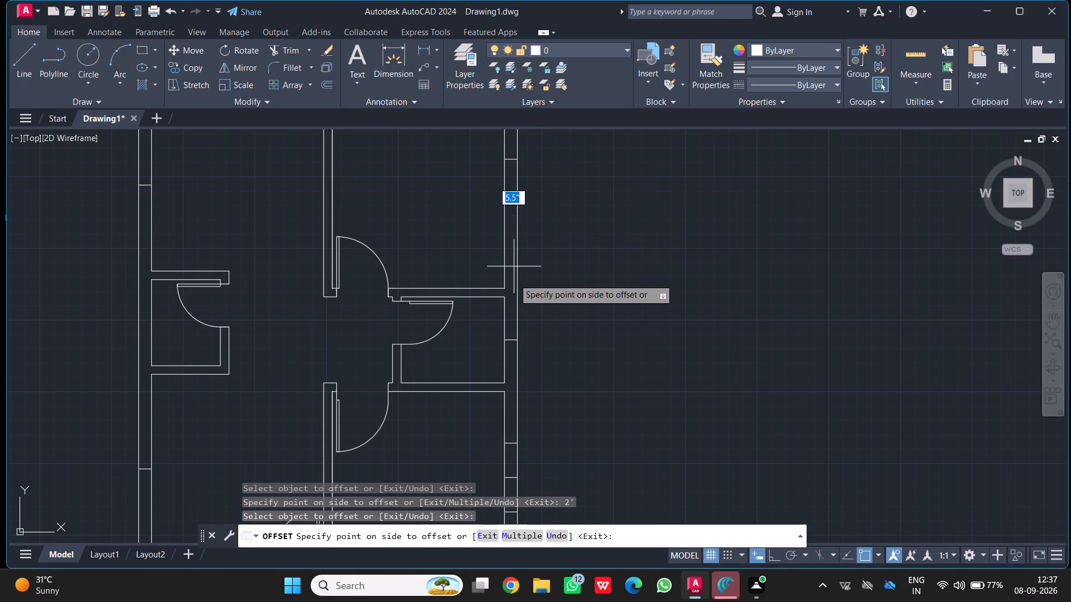
key("2")
key("apostrophe")
key("Return")
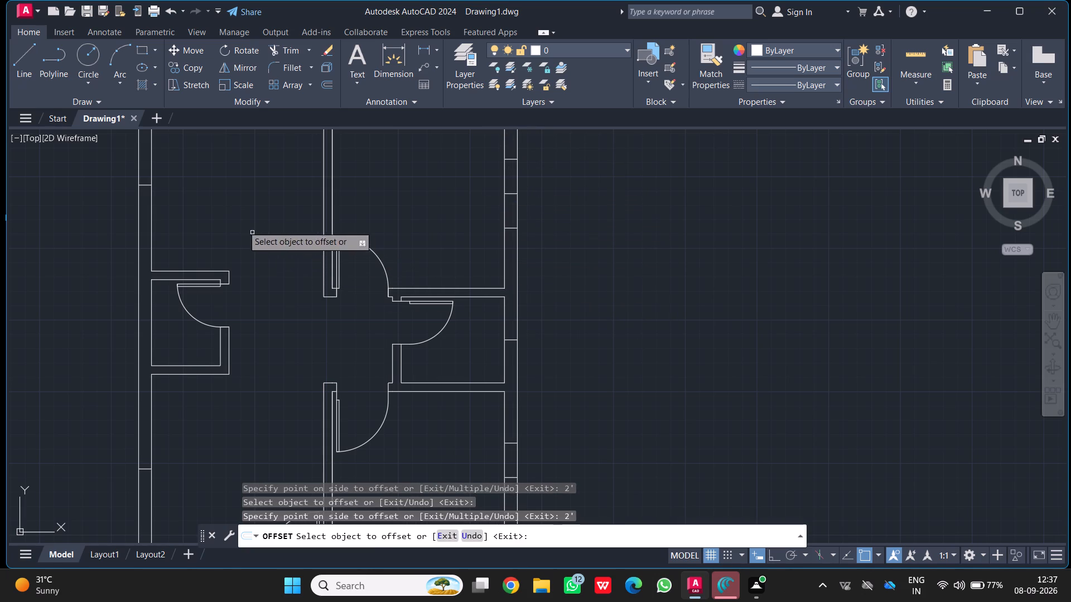
Offset the line across the top-left room's left outer wall by 2' both downwards and upwards.
left_click(150, 183)
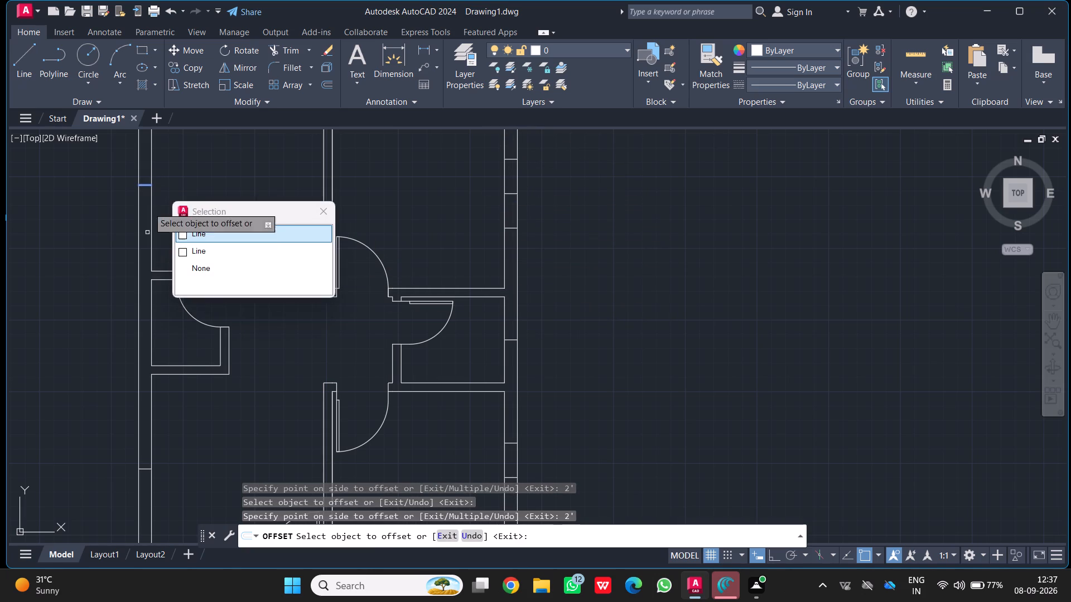
left_click(209, 231)
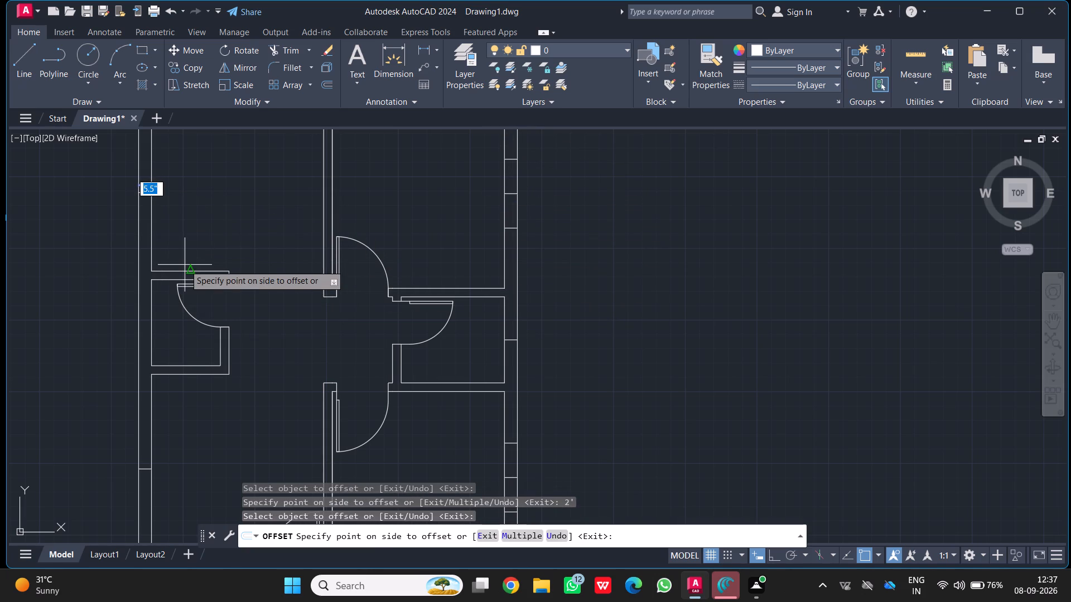
key("2")
key("apostrophe")
key("Return")
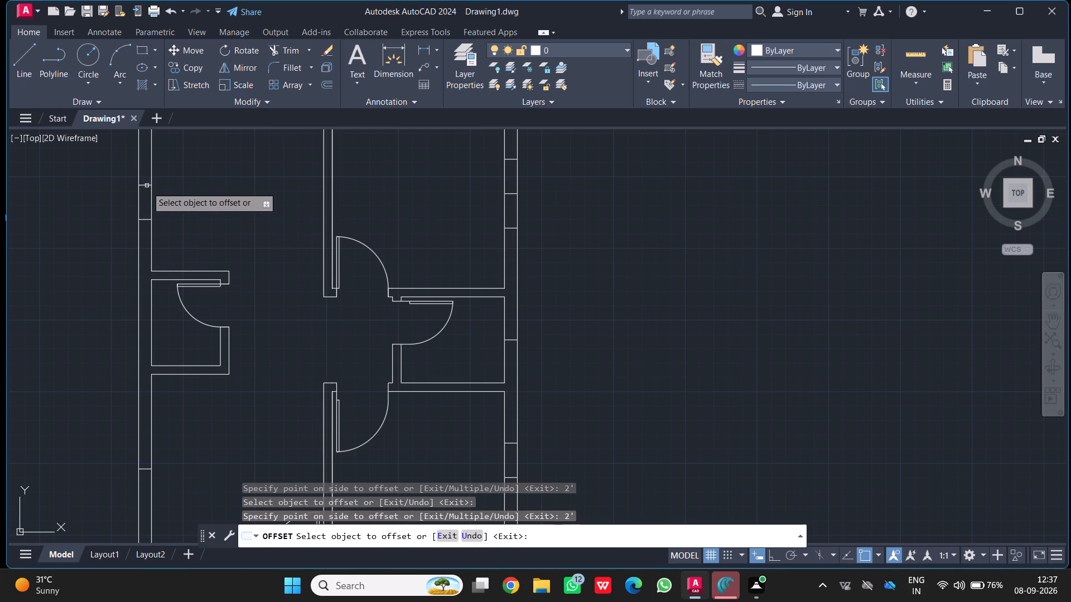
left_click(147, 187)
type("2'")
key("Return")
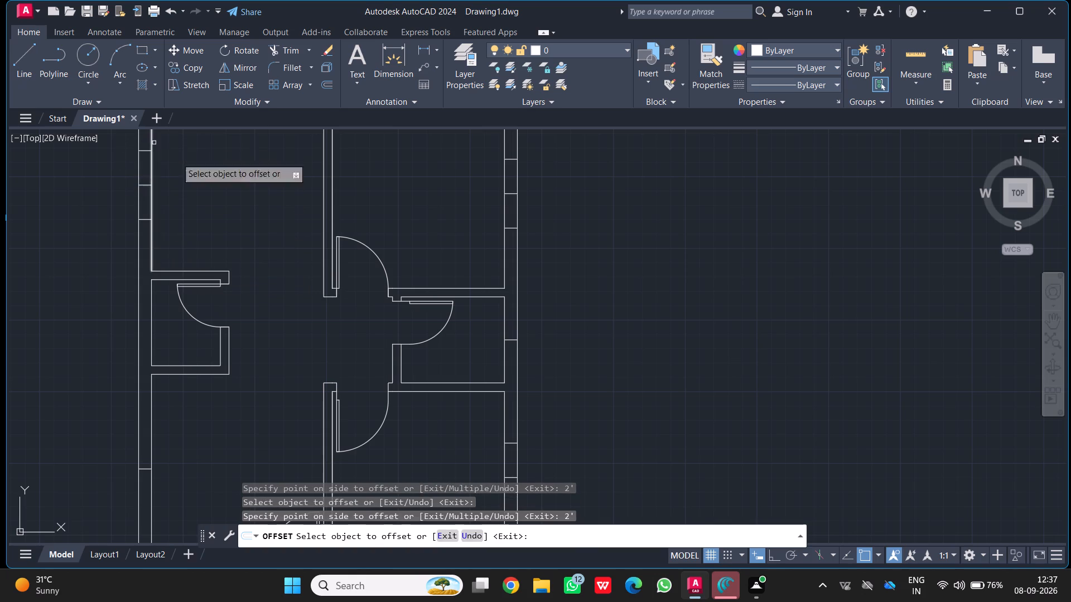
Mark an opening in the top outer wall by offsetting the partition line leftwards 2", and that copy a further 2' leftwards.
scroll(258, 211, "down", 3)
middle_click_drag(256, 203, 251, 228)
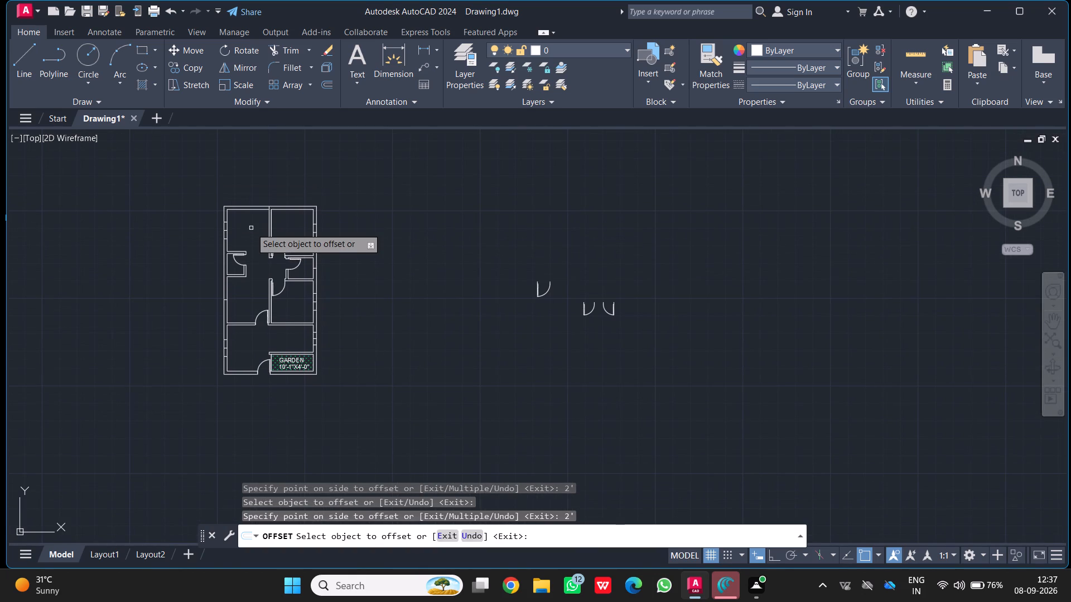
scroll(284, 189, "up", 3)
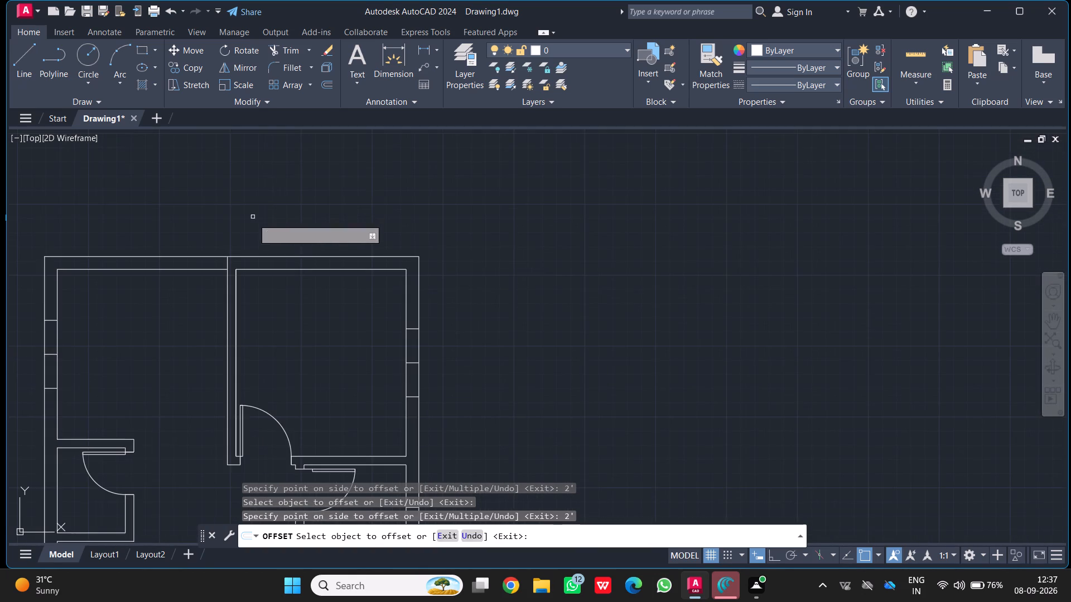
scroll(244, 250, "up", 1)
left_click(218, 275)
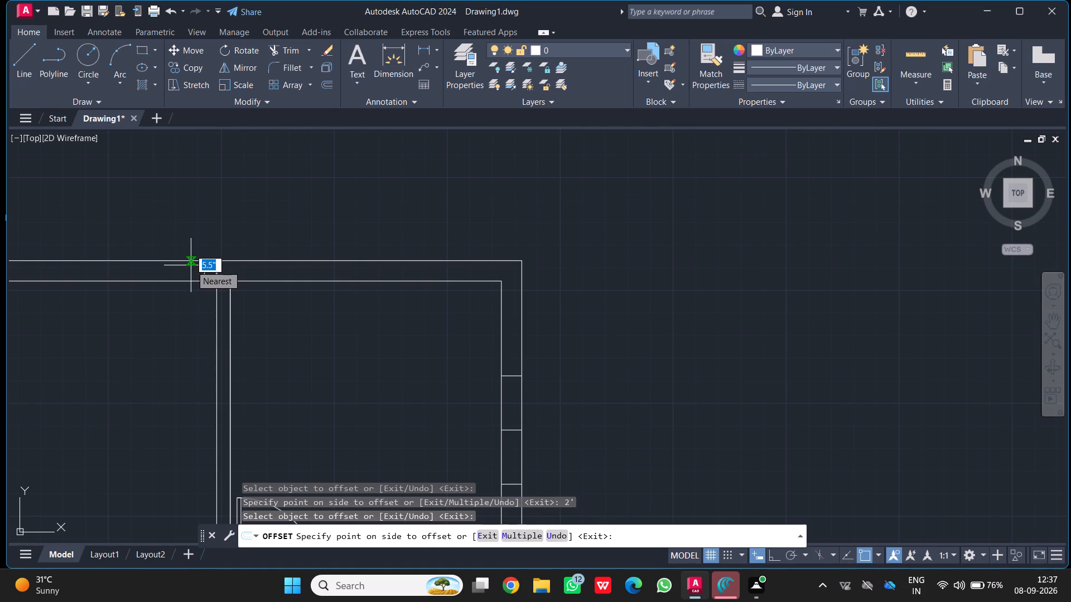
key("2")
key("shift+quotedbl")
key("Return")
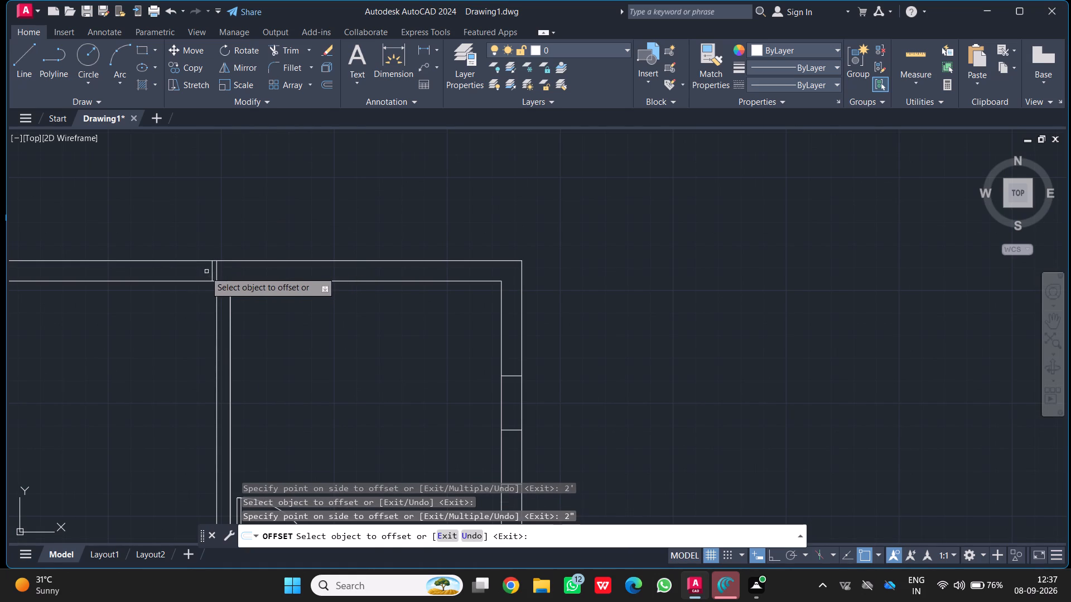
left_click(211, 271)
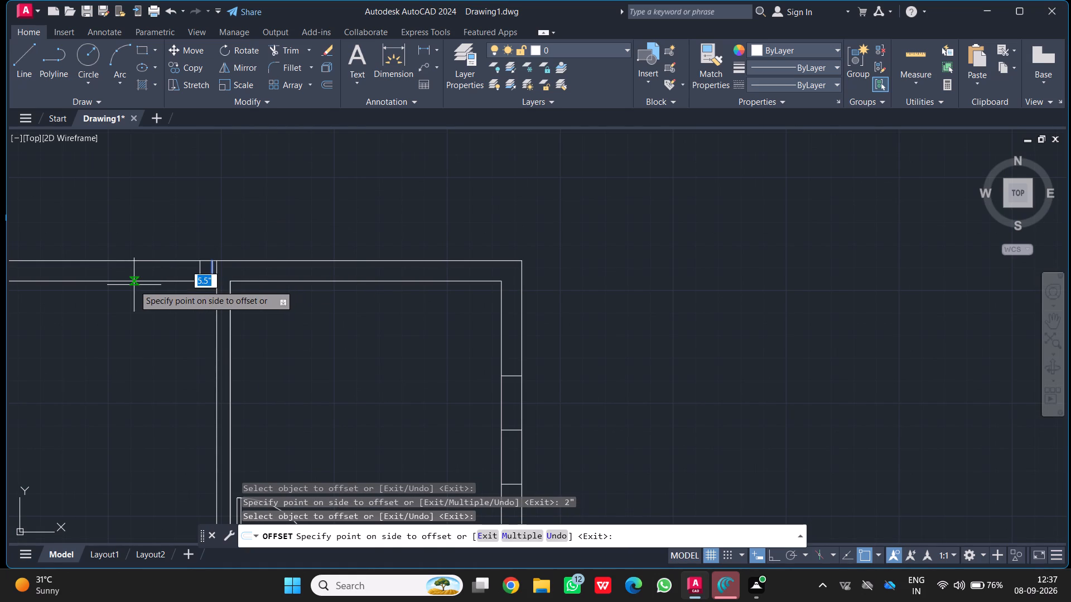
key("2")
key("apostrophe")
key("Return")
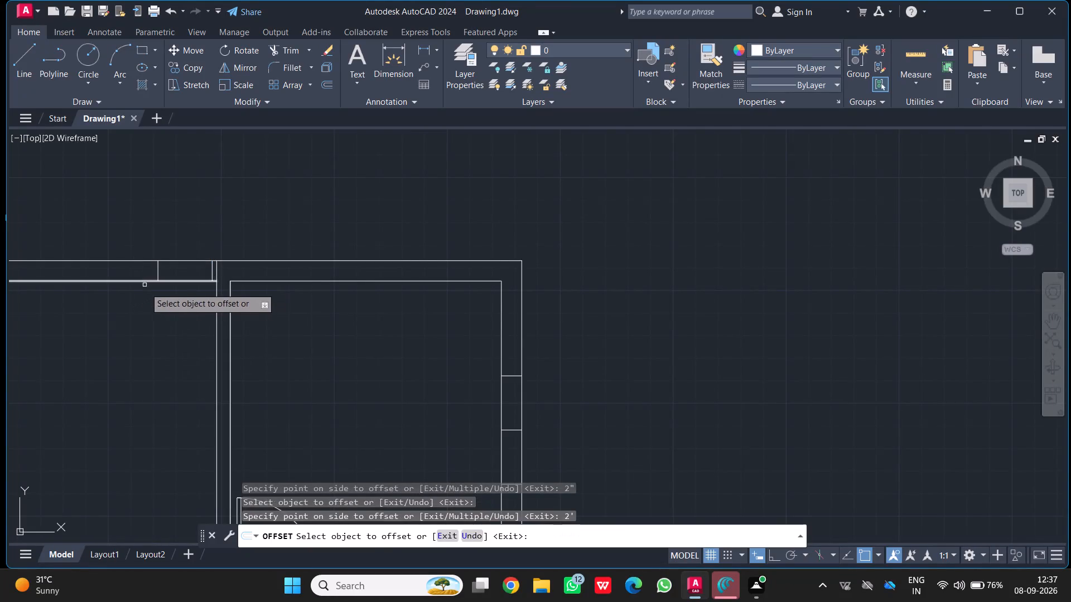
key("Escape")
Trim away the partition line's segment that crosses the thickness of the top outer wall.
type("TR")
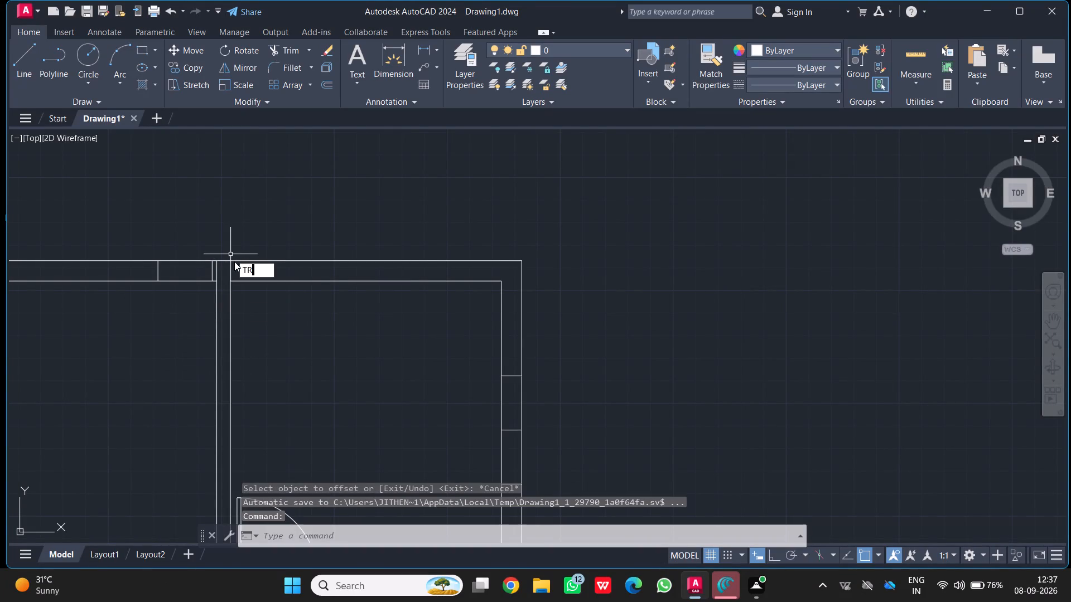
key("Return")
left_click(219, 272)
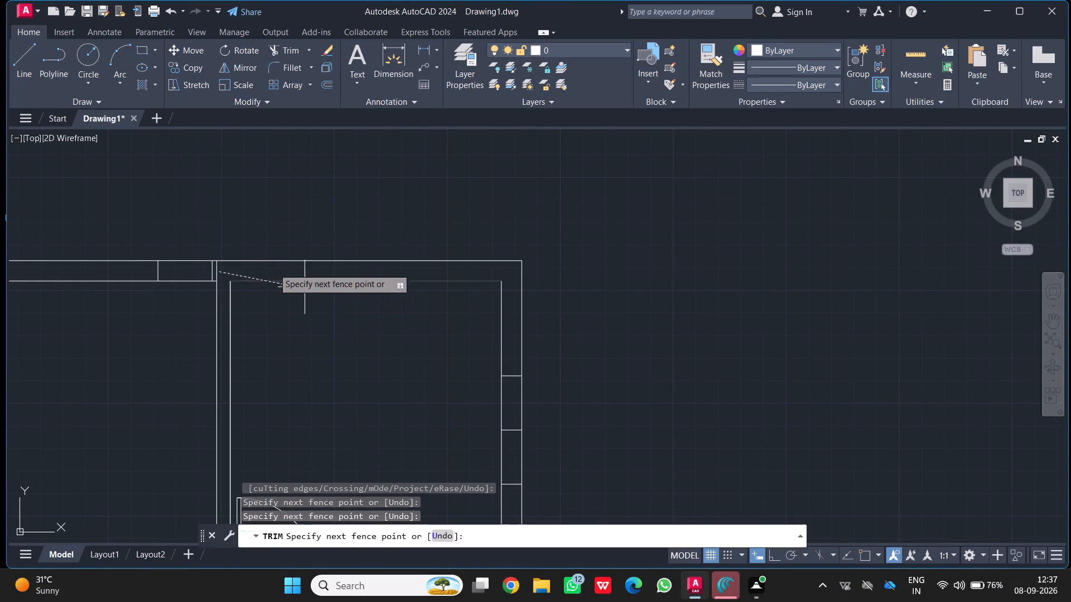
scroll(219, 273, "up", 4)
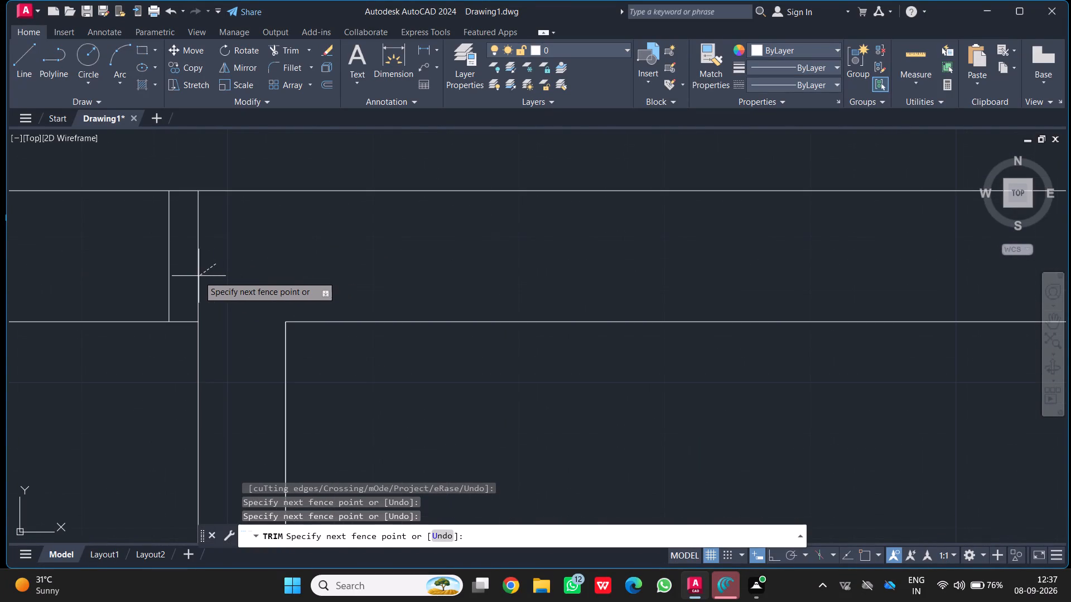
left_click(197, 276)
scroll(386, 258, "down", 4)
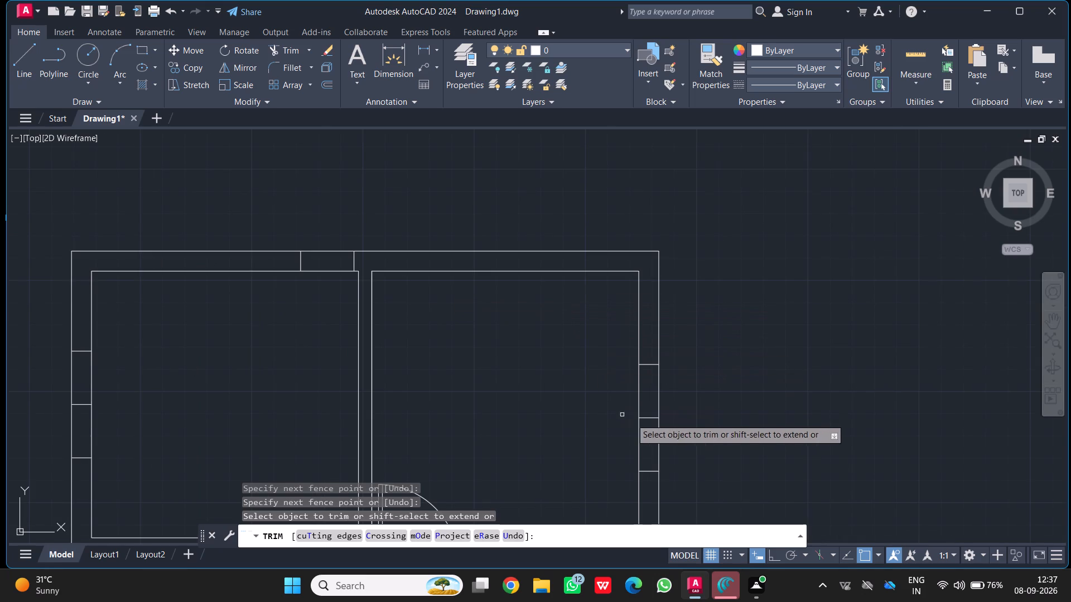
Trim away the centre lines of the openings in both top rooms' outer side walls and the middle-right room's right outer wall.
left_click(649, 418)
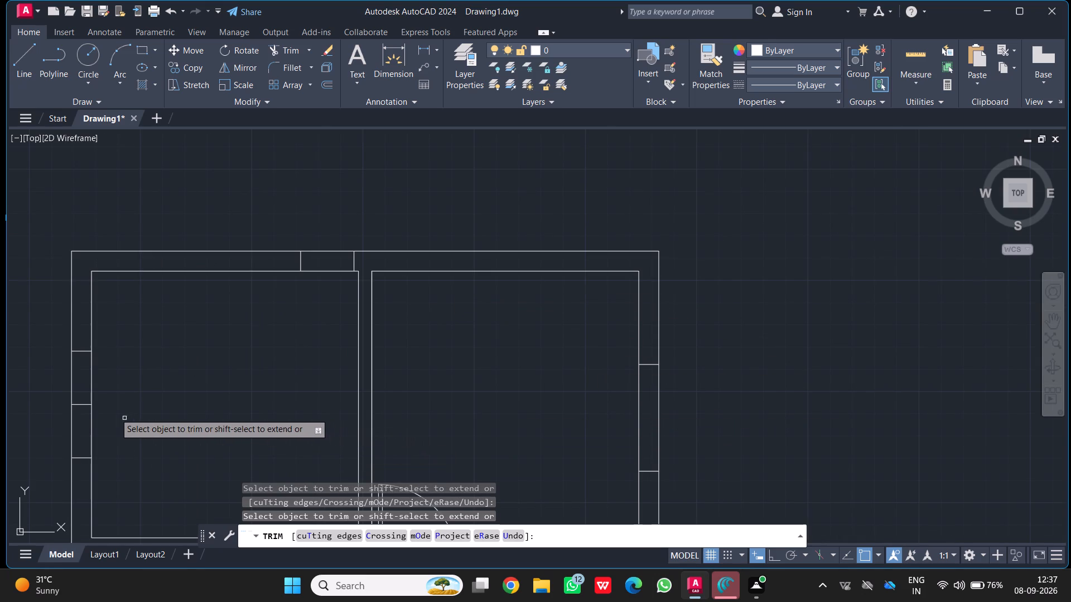
left_click(83, 405)
scroll(102, 413, "down", 2)
middle_click_drag(132, 431, 150, 367)
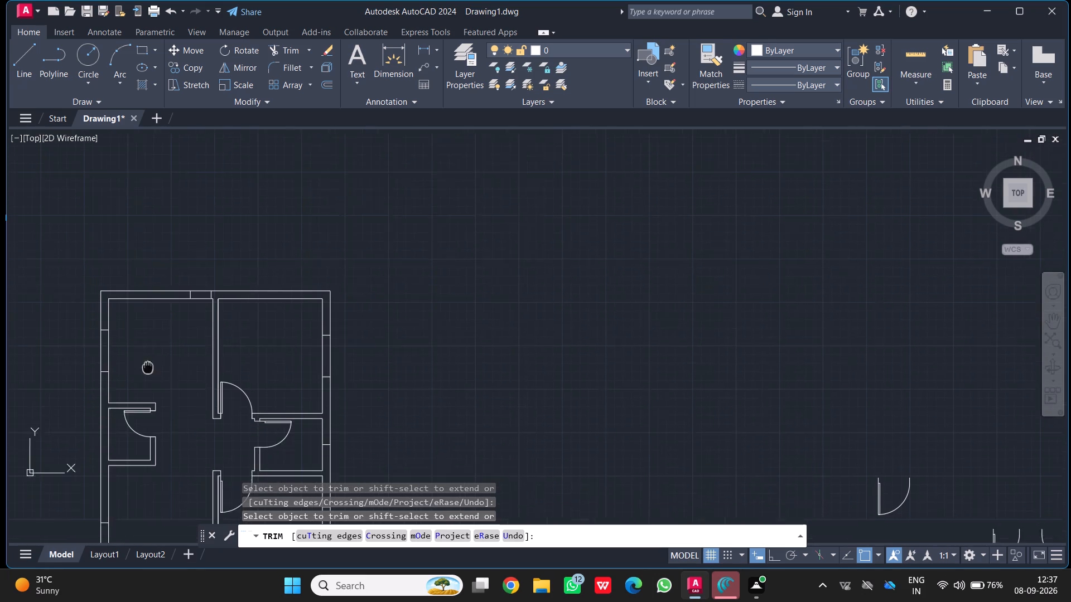
scroll(302, 439, "up", 1)
scroll(327, 453, "down", 1)
middle_click_drag(326, 452, 283, 378)
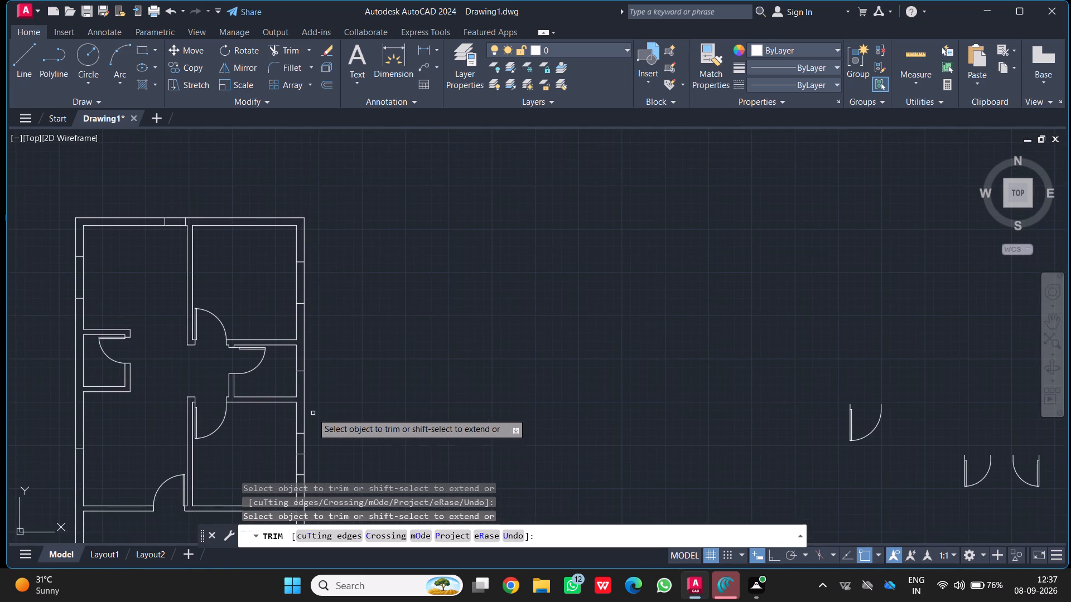
scroll(312, 413, "up", 1)
middle_click_drag(291, 444, 232, 275)
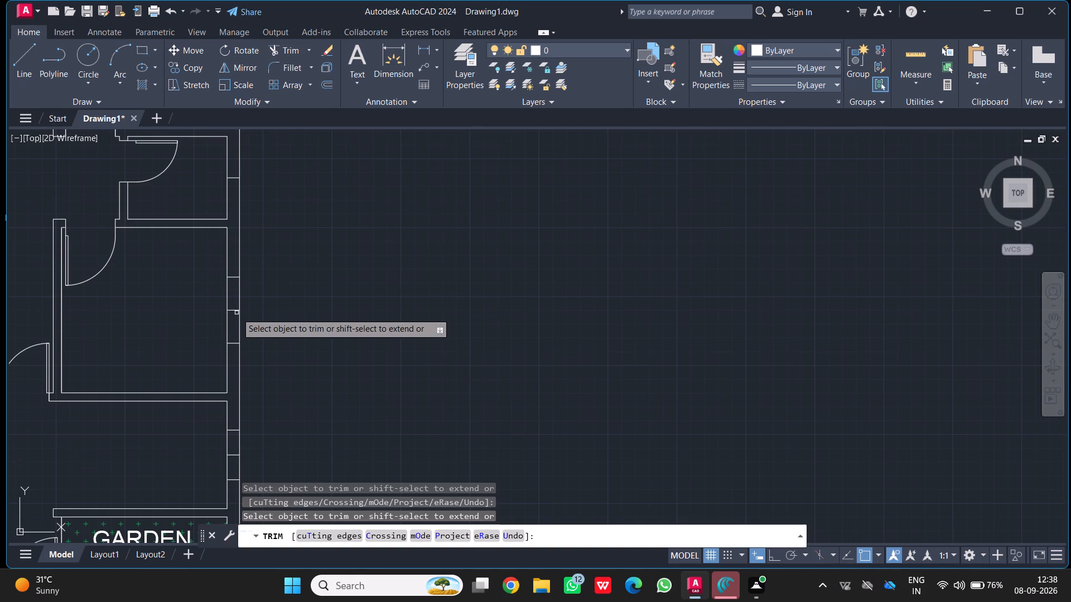
left_click(235, 313)
left_click(229, 302)
Trim away the centre lines of the openings in the front room's right and left outer walls.
scroll(230, 316, "down", 3)
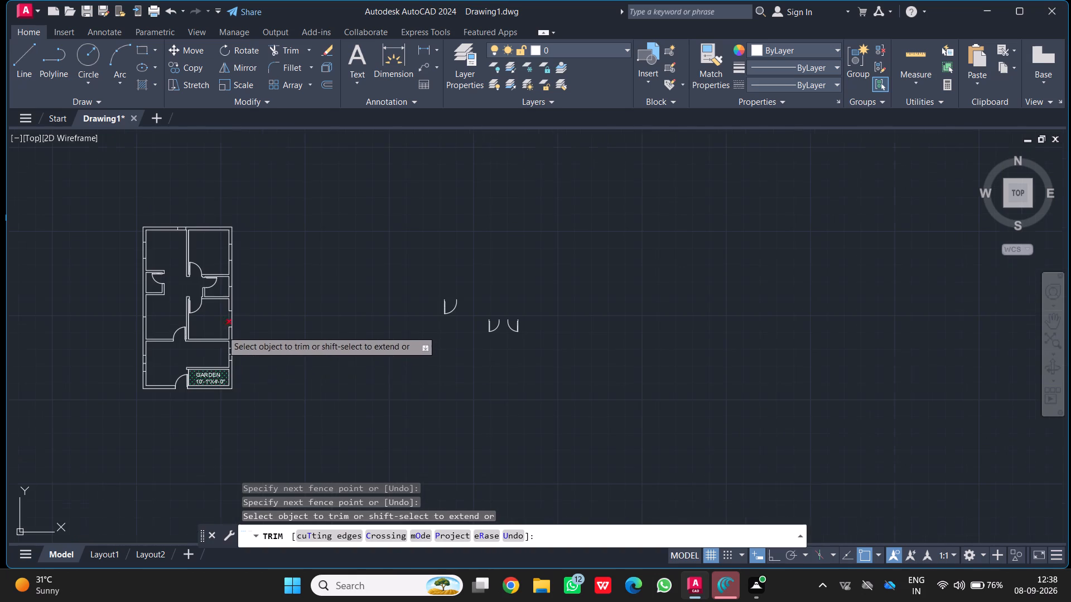
scroll(230, 360, "up", 6)
left_click_drag(208, 331, 215, 357)
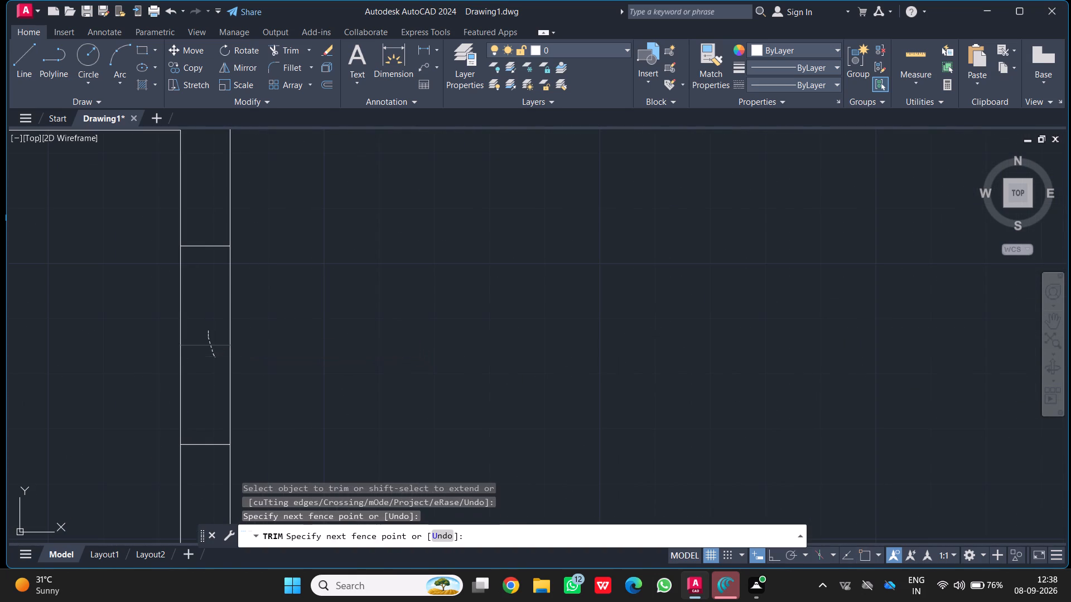
scroll(200, 356, "down", 4)
middle_click_drag(160, 350, 502, 324)
scroll(304, 342, "up", 2)
left_click_drag(327, 351, 324, 381)
scroll(301, 311, "down", 3)
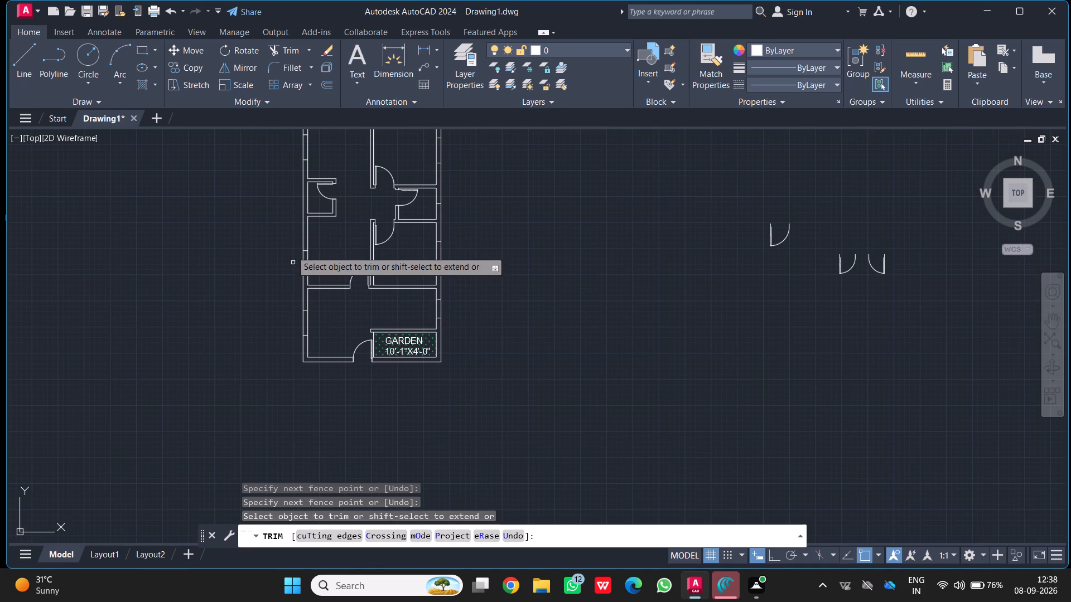
scroll(310, 182, "up", 1)
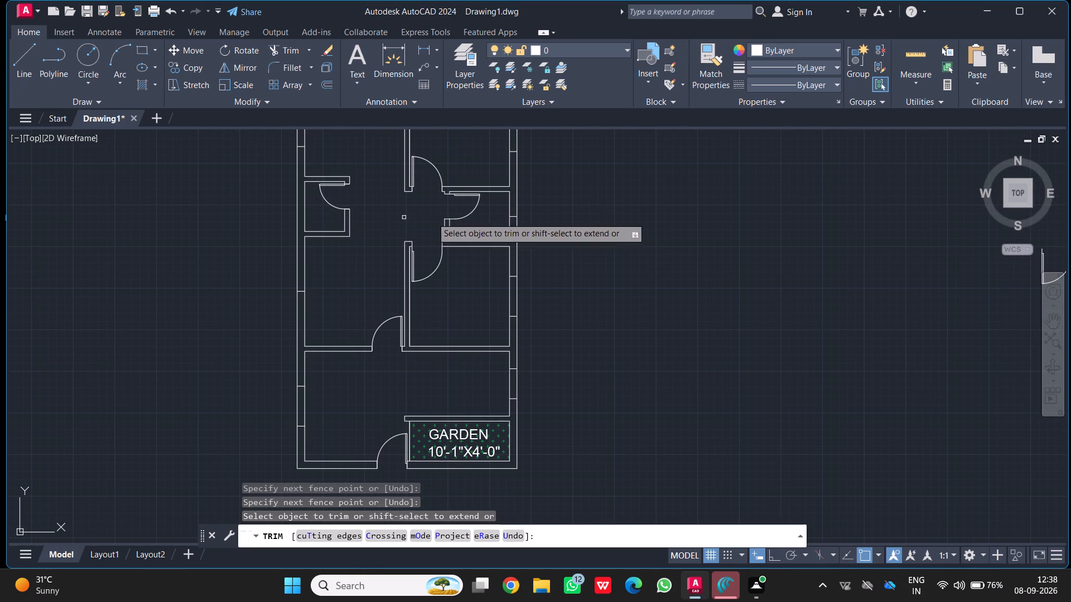
key("Escape")
Offset the centre line in the middle-left room's left outer wall 2' upwards and 2' downwards to mark an opening.
key("o")
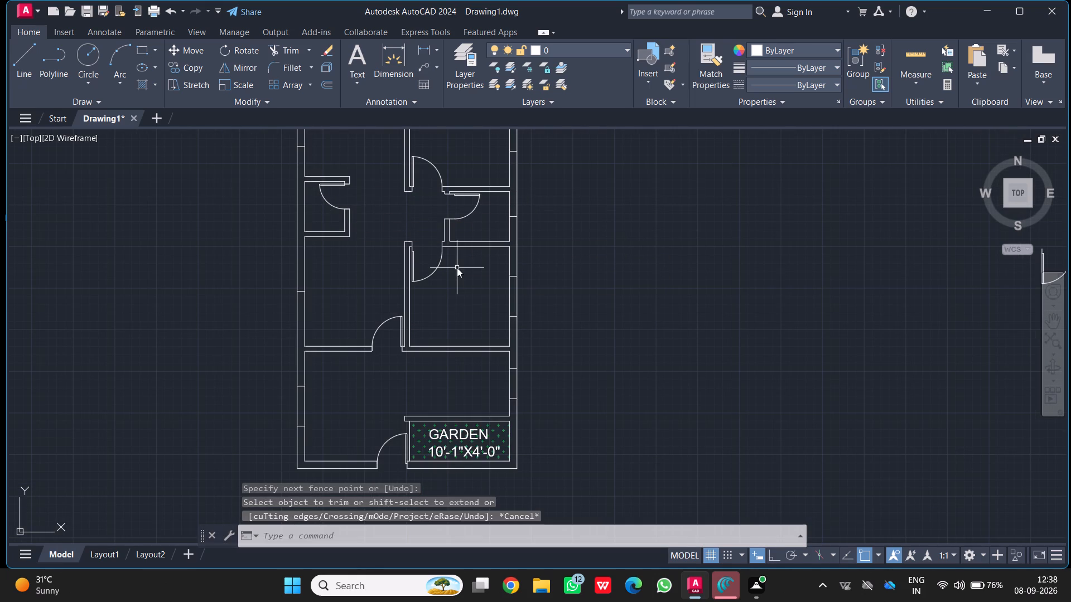
key("Return")
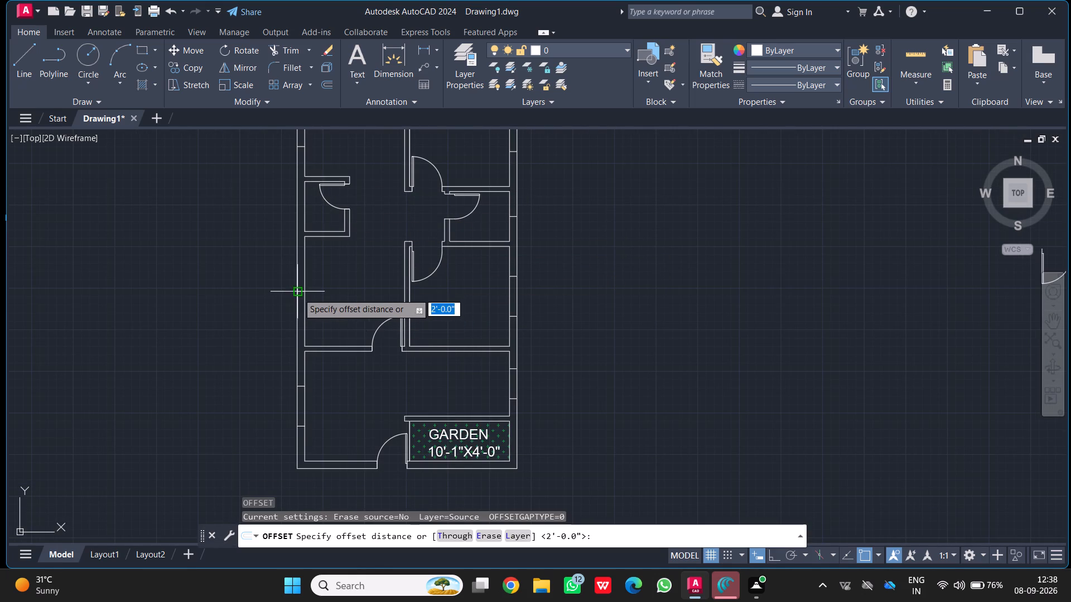
left_click(308, 296)
left_click_drag(302, 267, 302, 273)
left_click(300, 292)
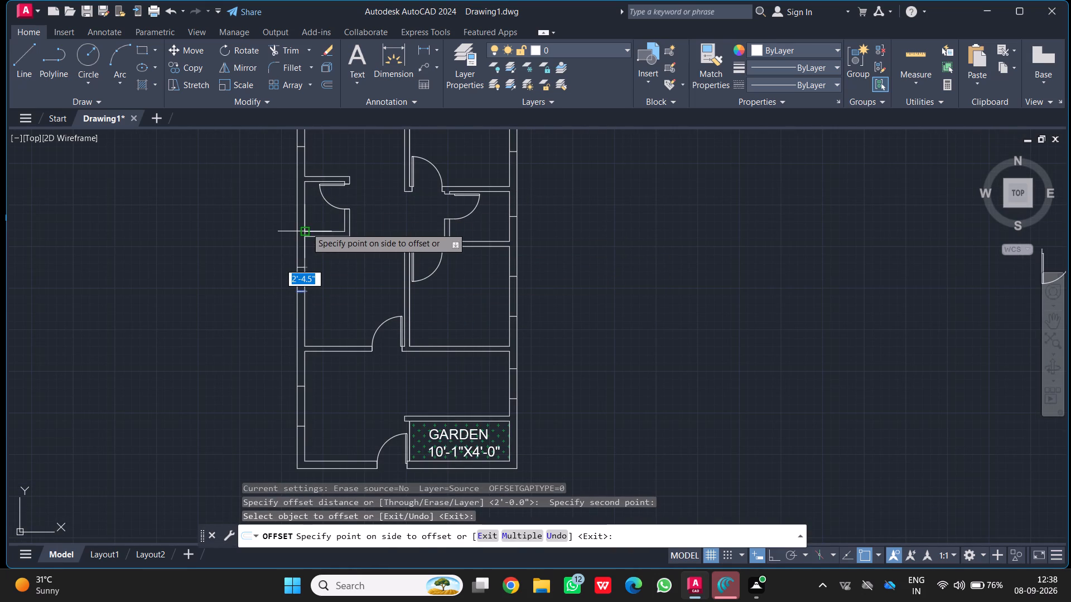
key("2")
key("apostrophe")
key("Return")
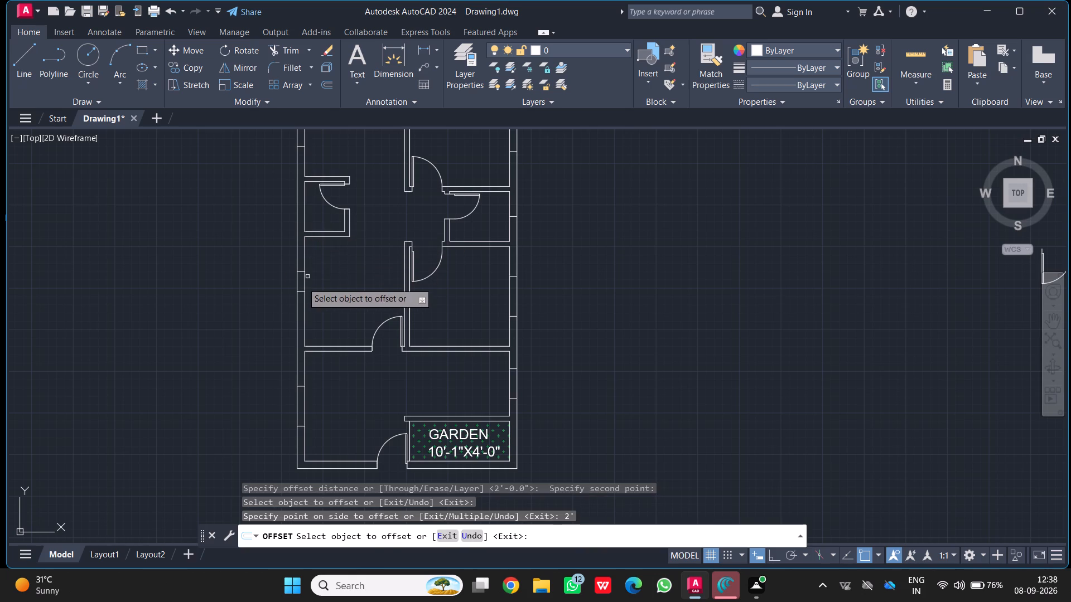
left_click(302, 292)
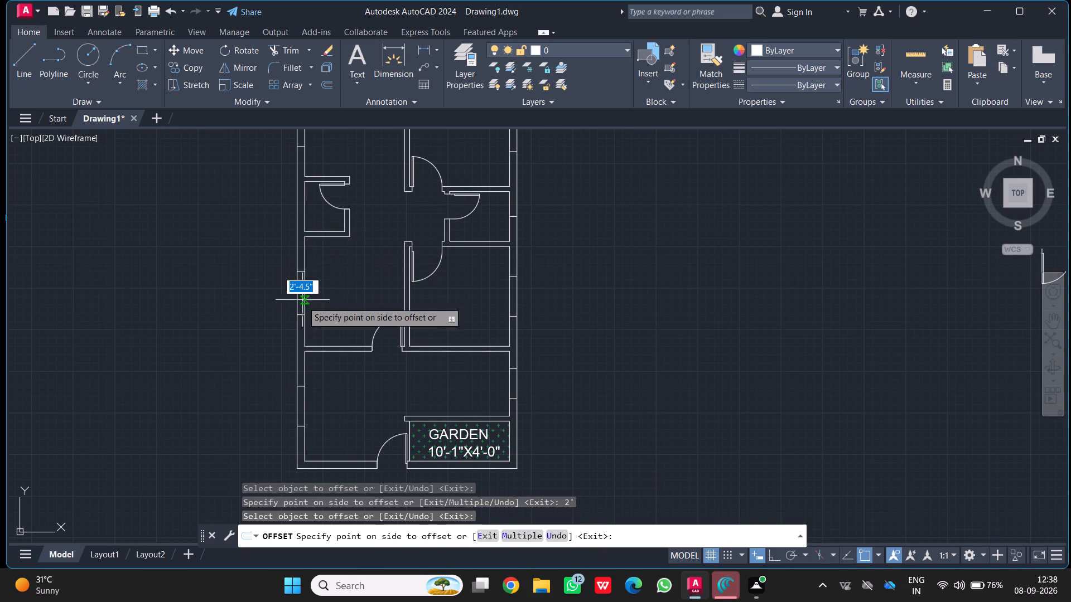
key("2")
key("apostrophe")
key("Return")
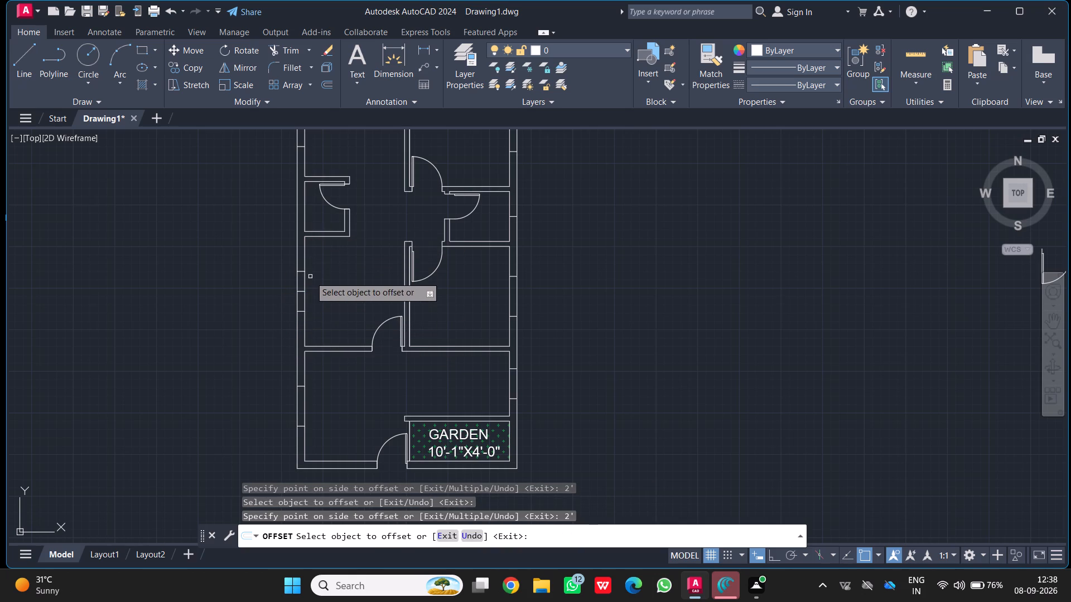
key("Escape")
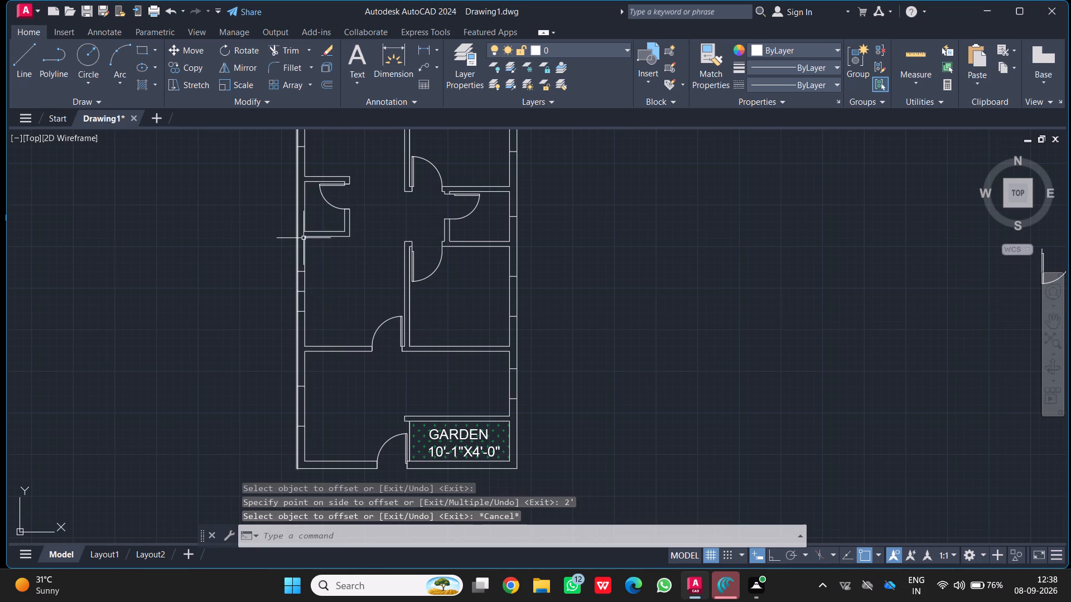
Delete the opening's centre line in the middle-left room's left outer wall.
scroll(301, 283, "up", 1)
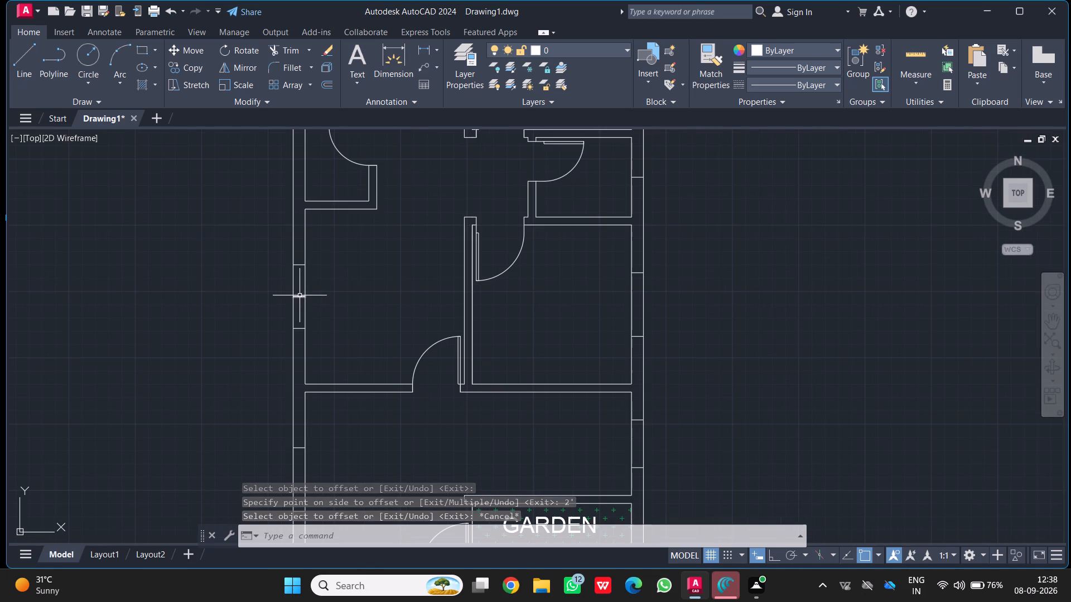
left_click(297, 297)
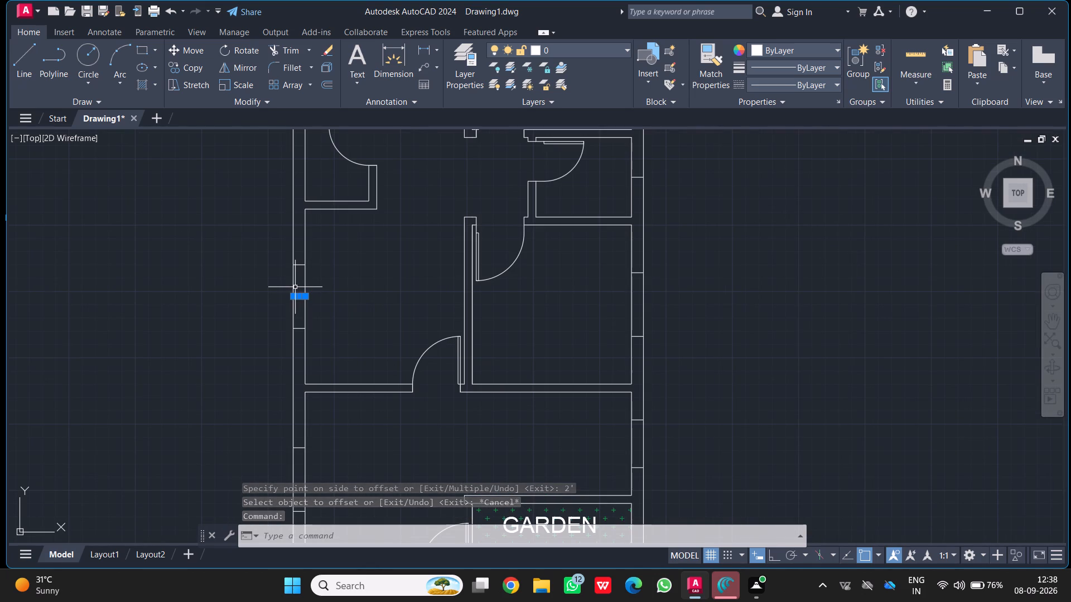
key("Delete")
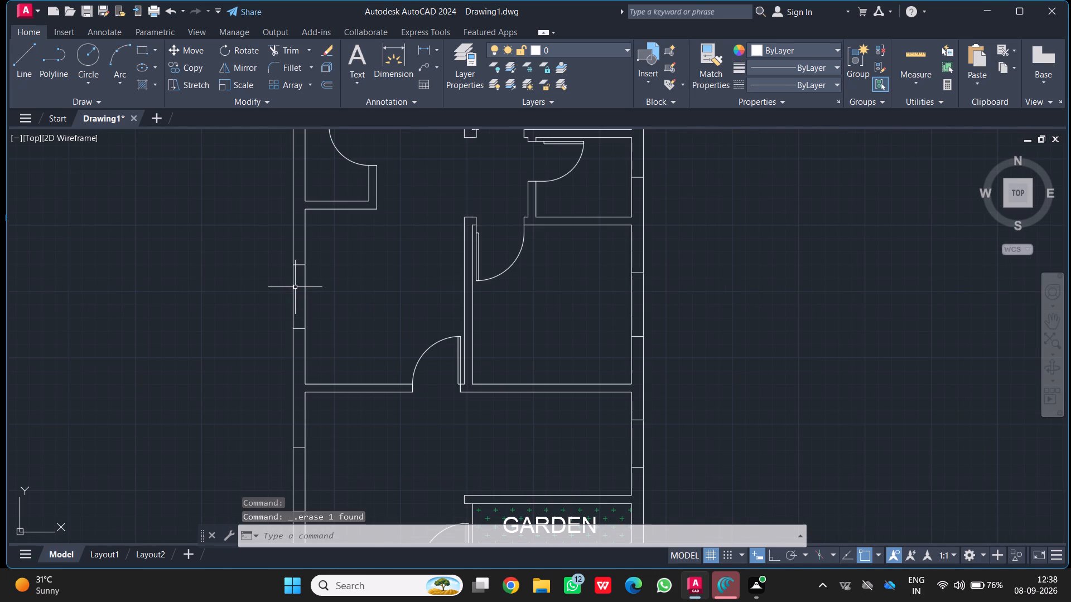
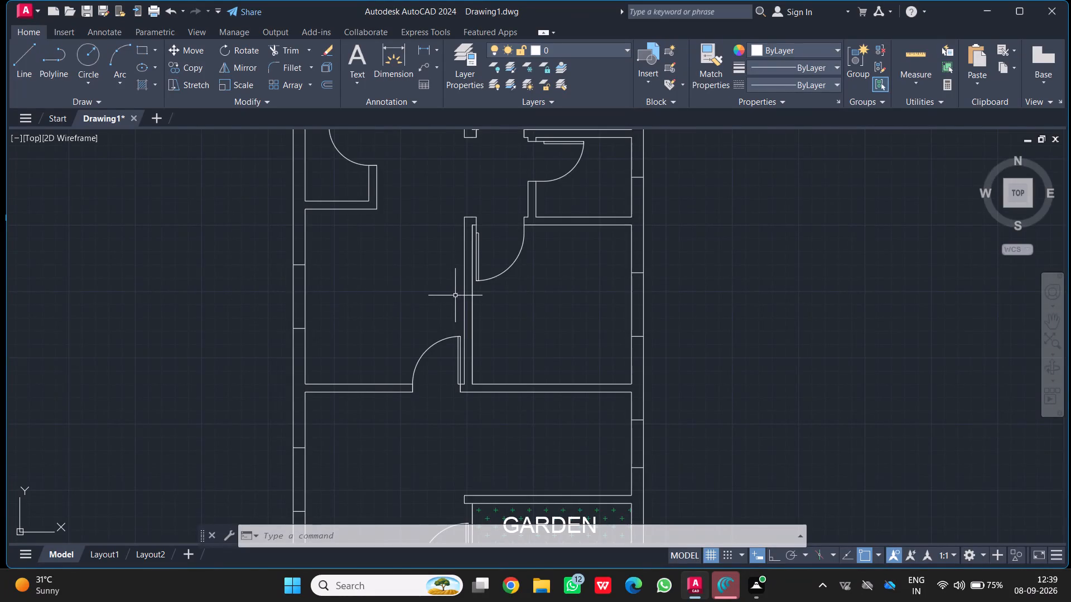
Draw a line between the end-line midpoints of the opening in the top-right room's right outer wall.
scroll(476, 294, "down", 1)
middle_click_drag(642, 187, 617, 285)
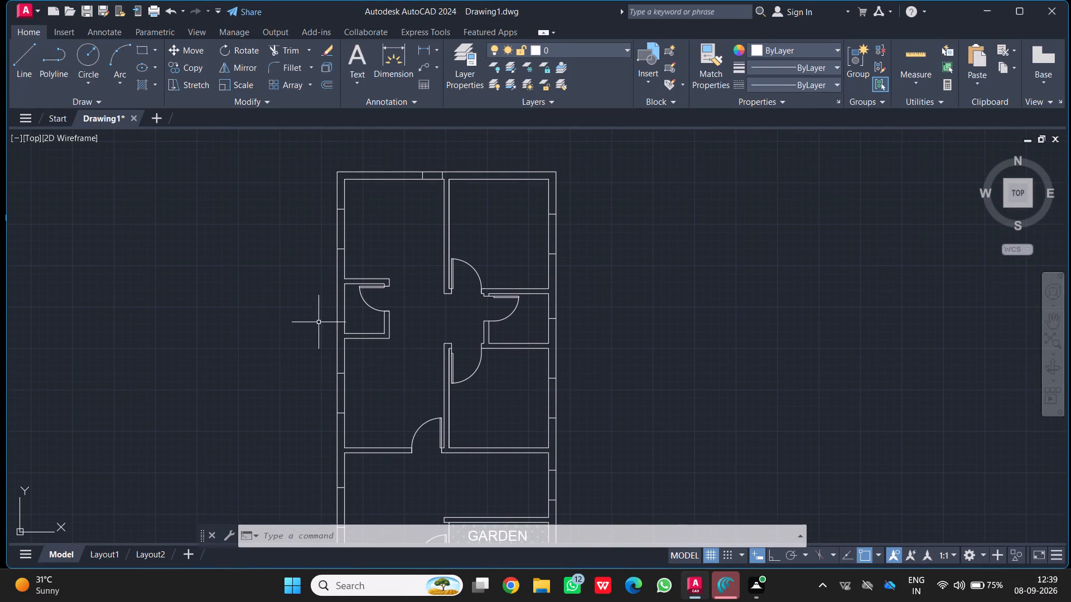
key("l")
key("Return")
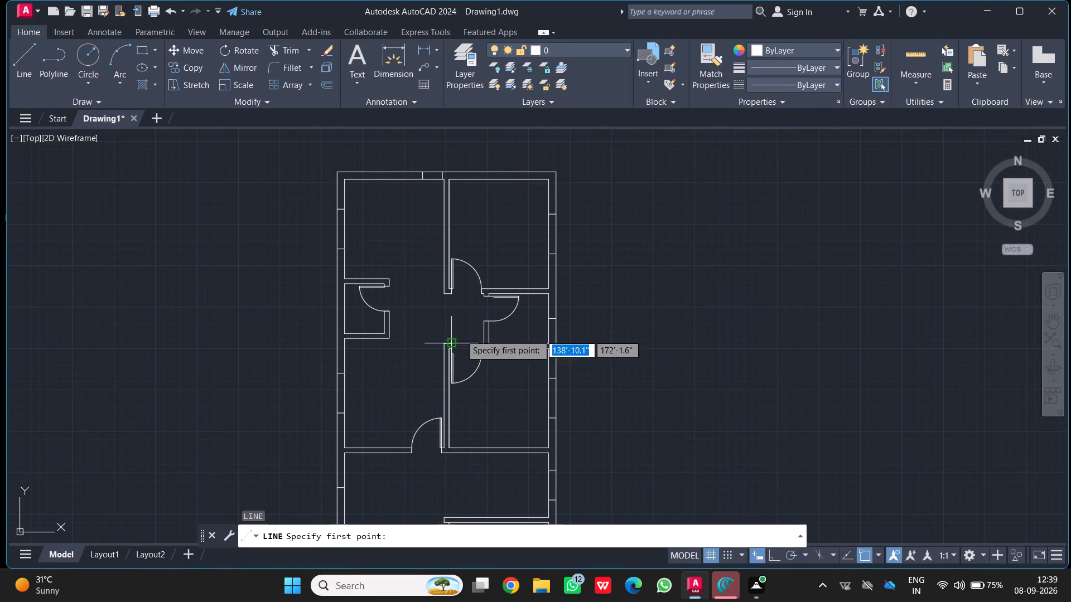
scroll(557, 237, "up", 2)
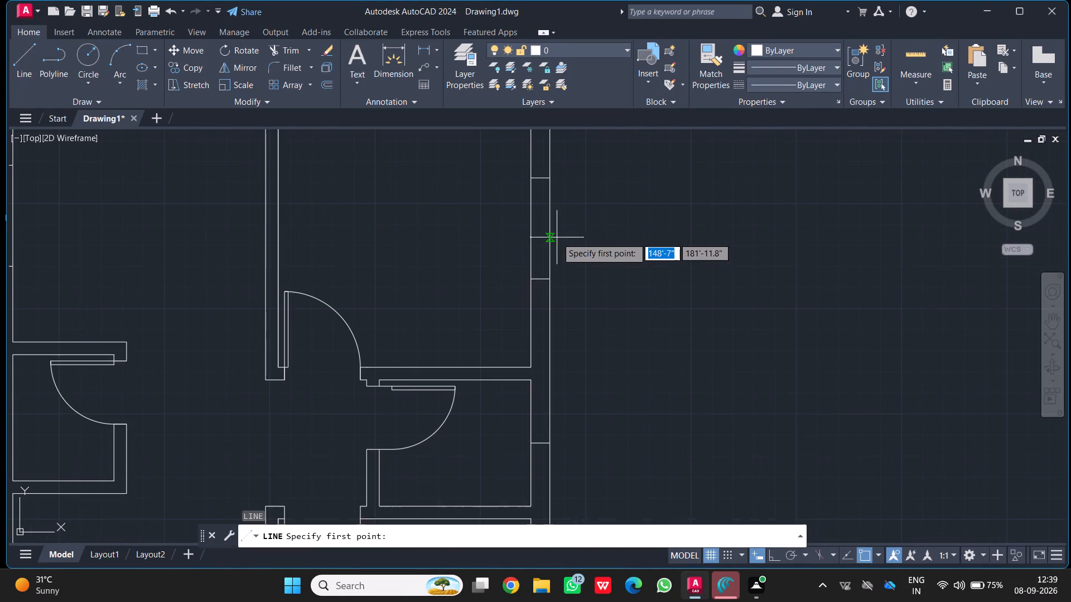
left_click(537, 178)
left_click(541, 284)
key("Return")
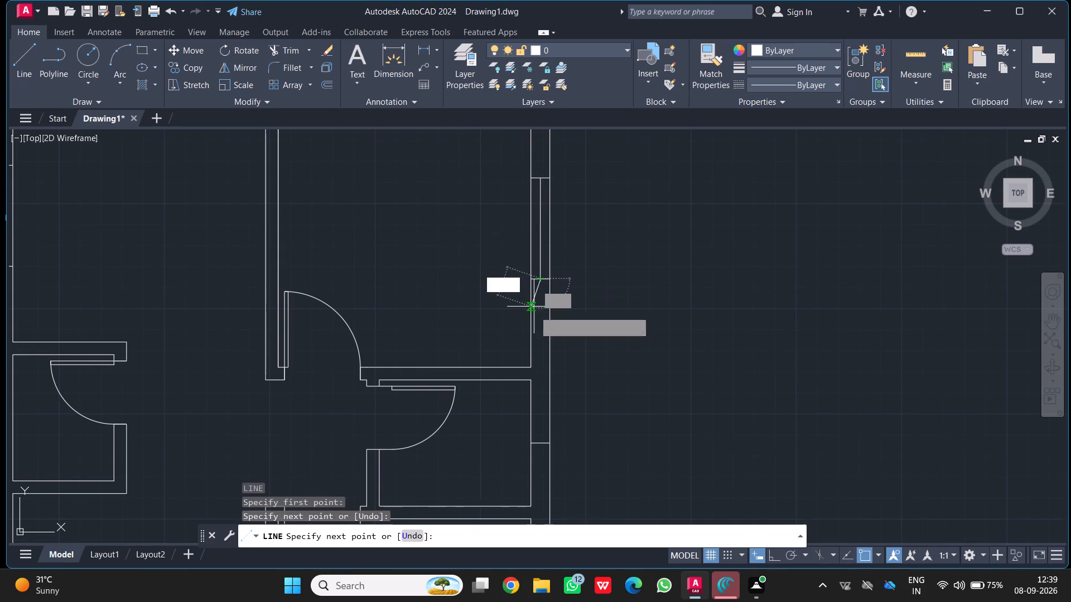
Draw a line between the end-line midpoints of the opening in the middle-right room's right outer wall.
middle_click_drag(546, 418, 532, 300)
key("Return")
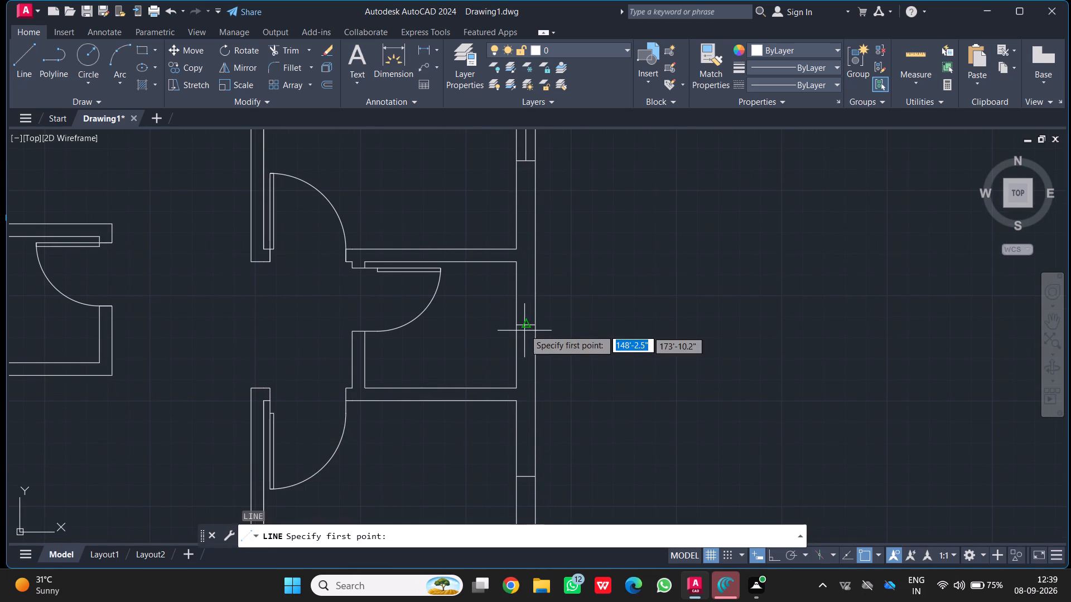
middle_click_drag(541, 412, 524, 329)
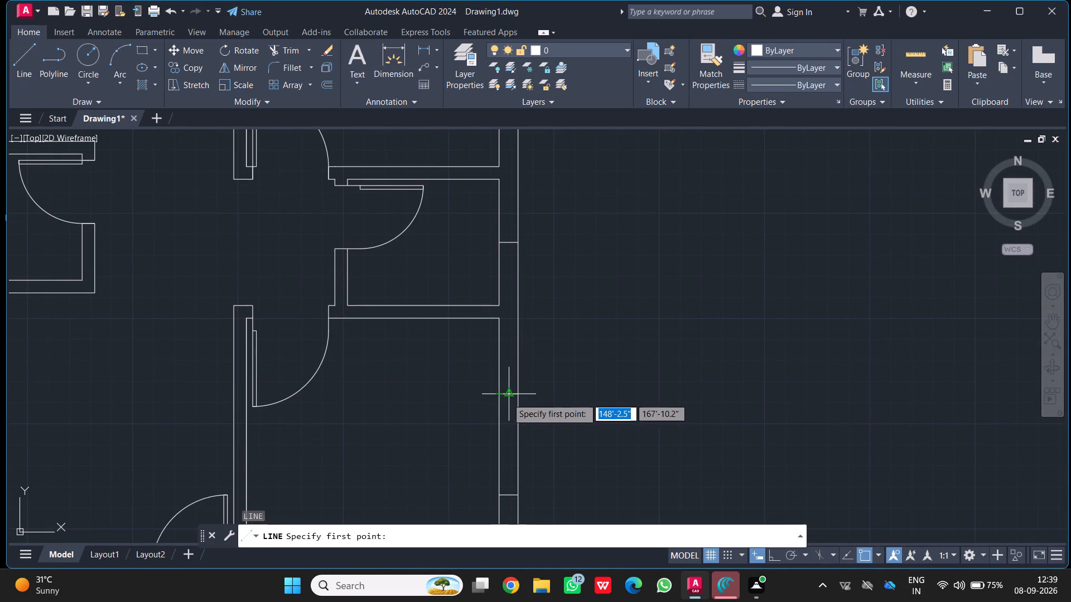
left_click(507, 398)
left_click(506, 499)
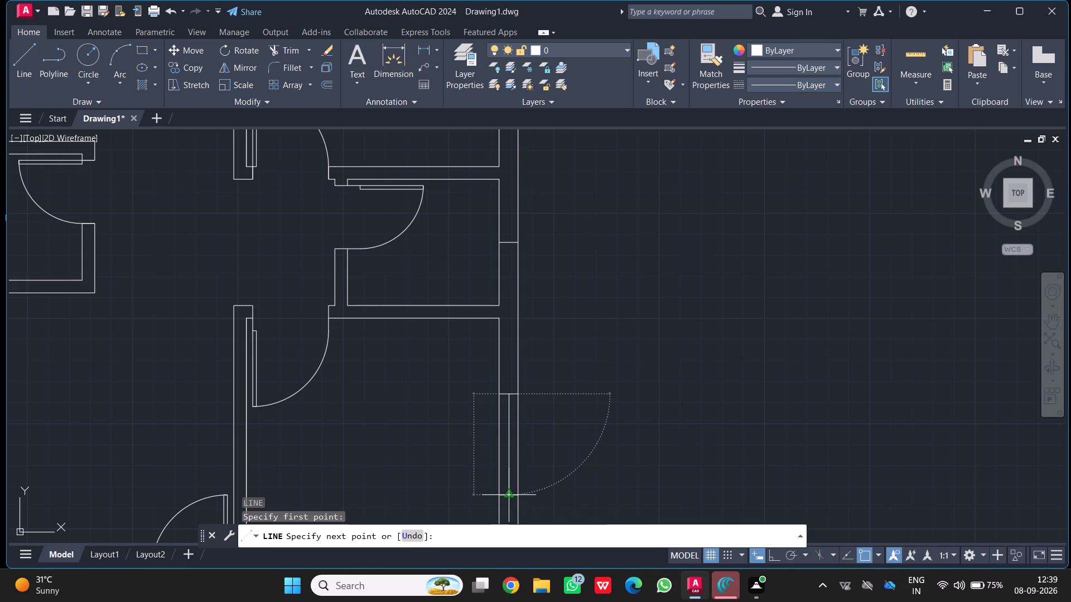
key("Return")
Draw a 3' line between the end-line midpoints of the opening in the front room's right outer wall.
scroll(512, 488, "down", 1)
middle_click_drag(512, 486, 509, 283)
key("Return")
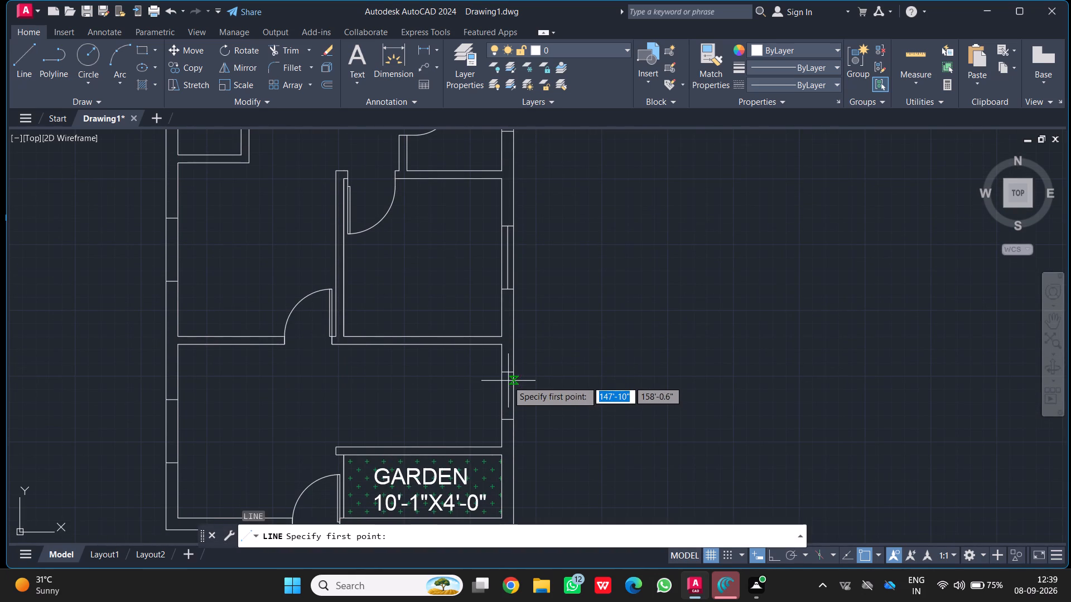
left_click(505, 376)
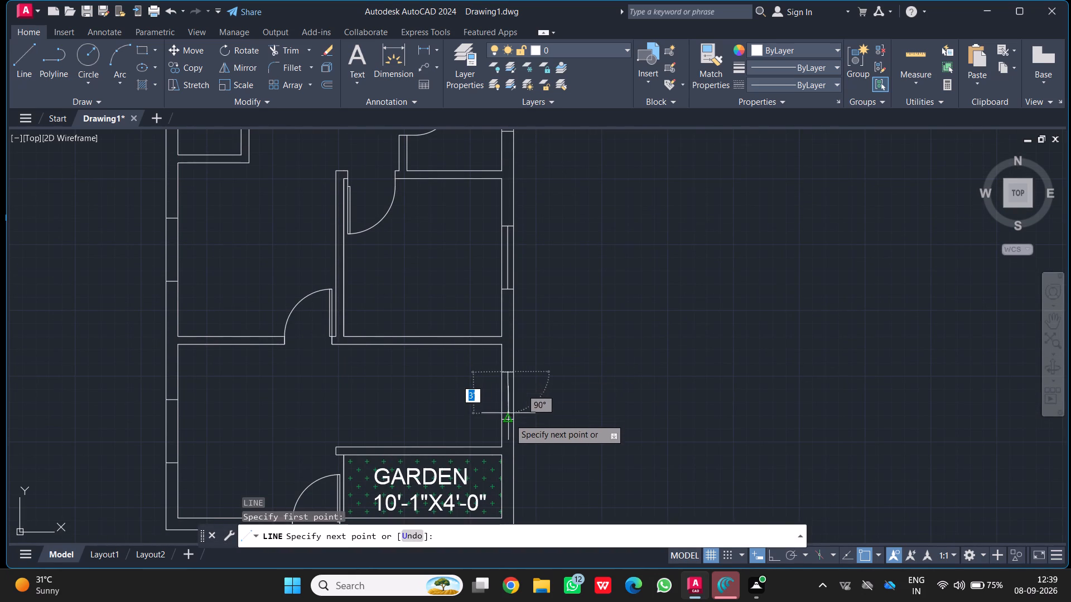
left_click(510, 423)
key("Return")
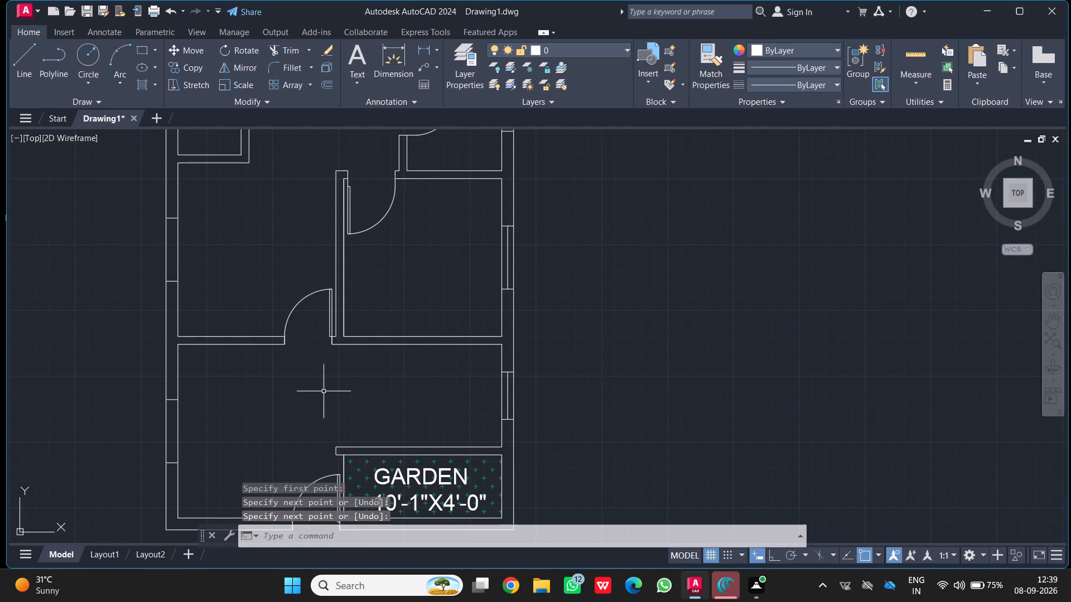
Draw a 4' line between the end-line midpoints of the opening in the front room's left outer wall.
middle_click_drag(126, 309, 152, 289)
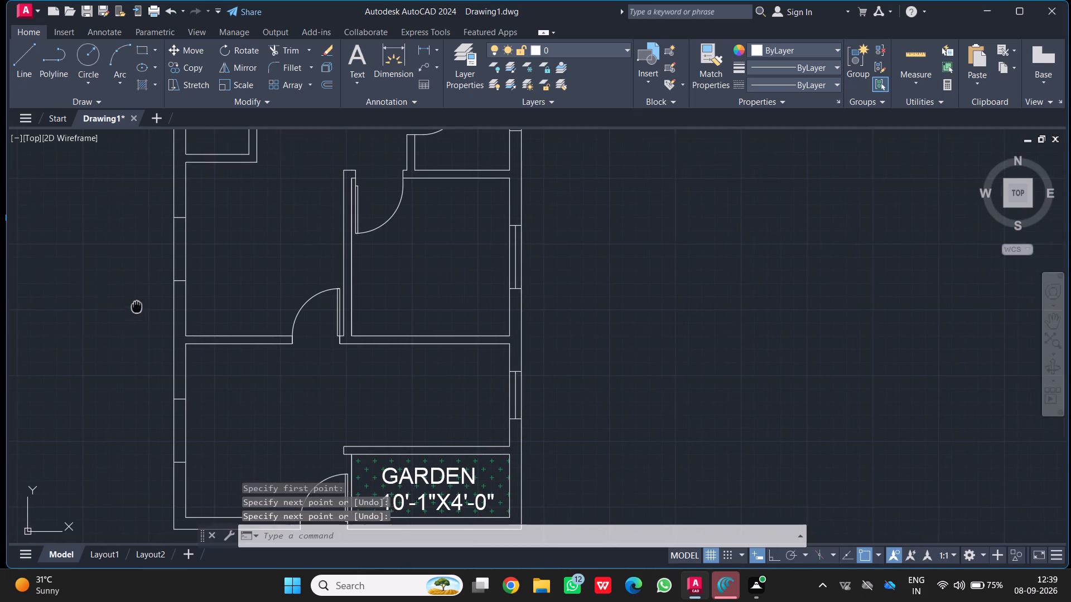
middle_click_drag(152, 289, 178, 258)
key("Return")
left_click(225, 352)
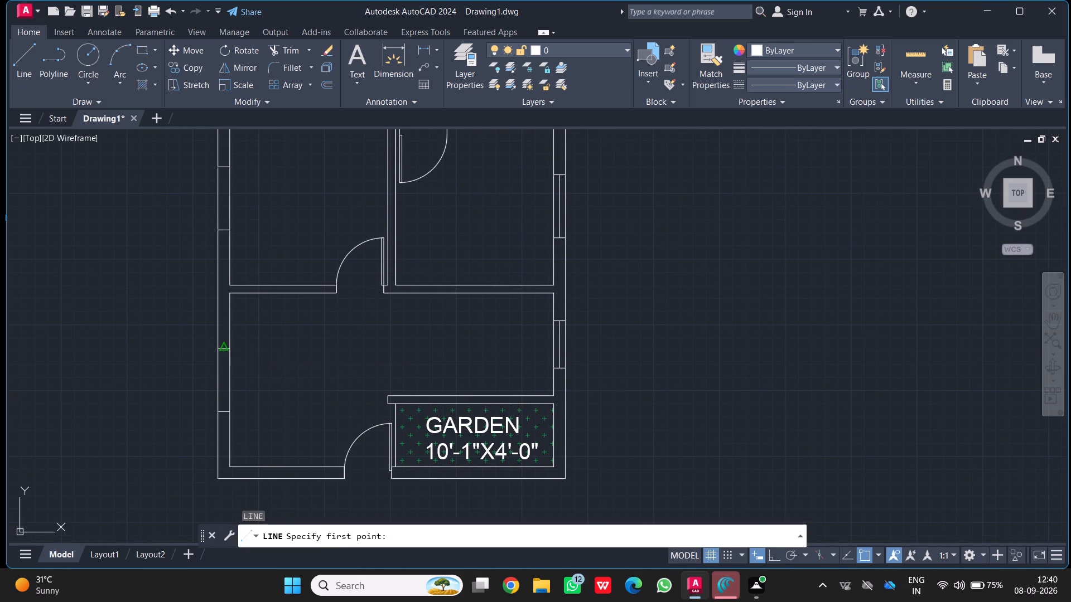
left_click(222, 414)
key("Return")
Draw a line between the end-line midpoints of the opening in the middle-left room's left outer wall.
middle_click_drag(232, 210, 226, 297)
scroll(226, 210, "down", 1)
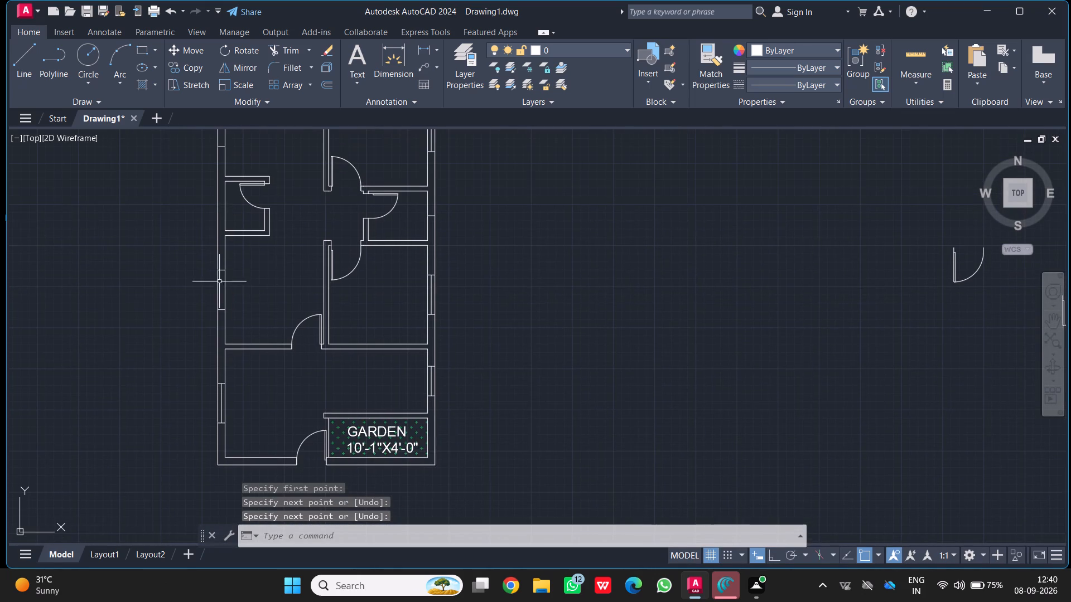
scroll(227, 275, "up", 4)
key("Return")
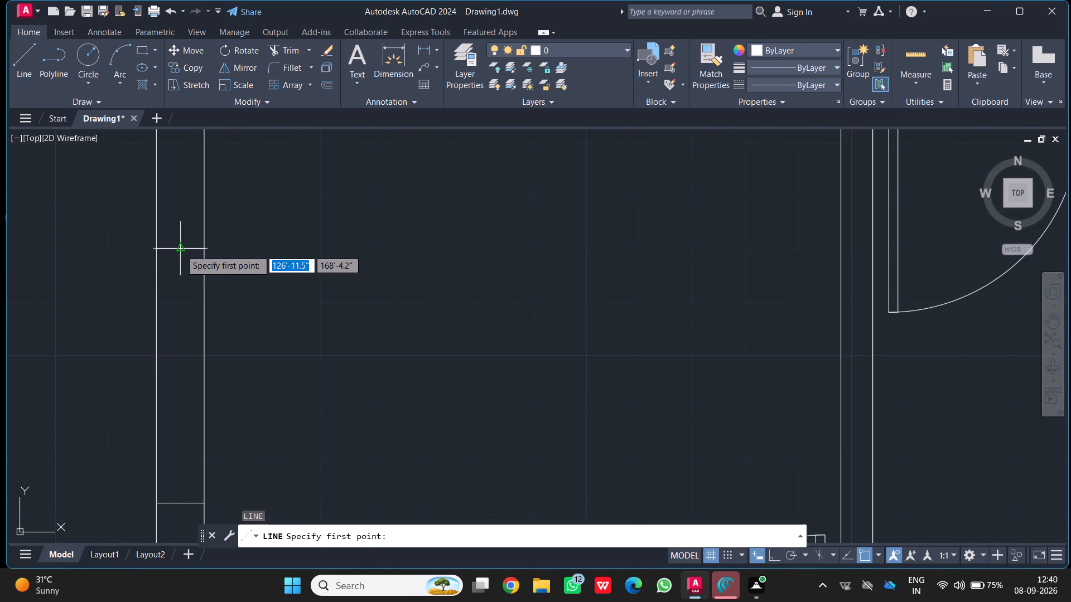
left_click(181, 250)
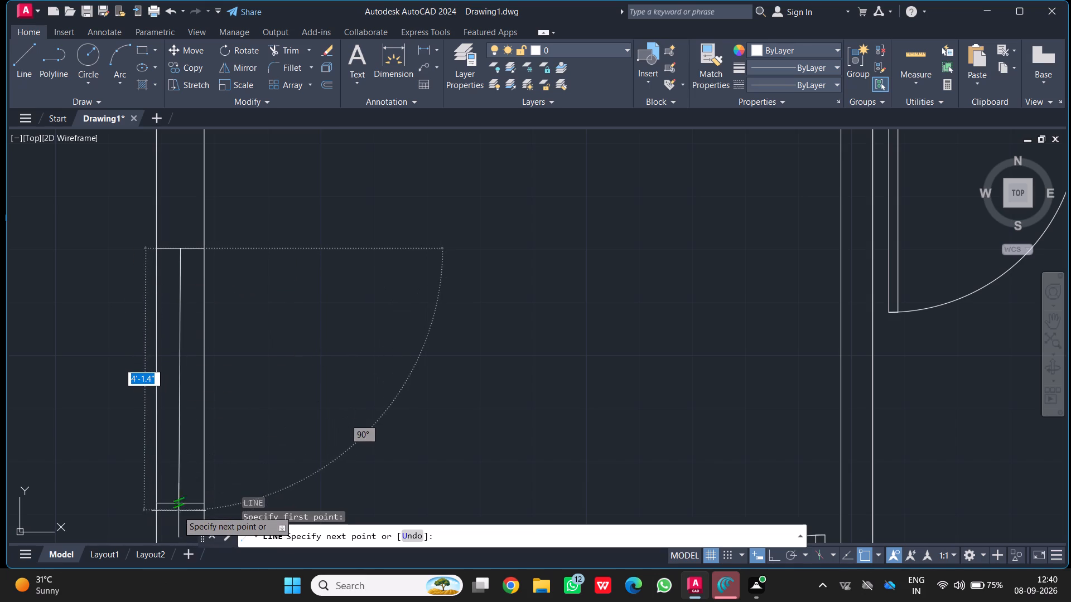
left_click(178, 505)
key("Return")
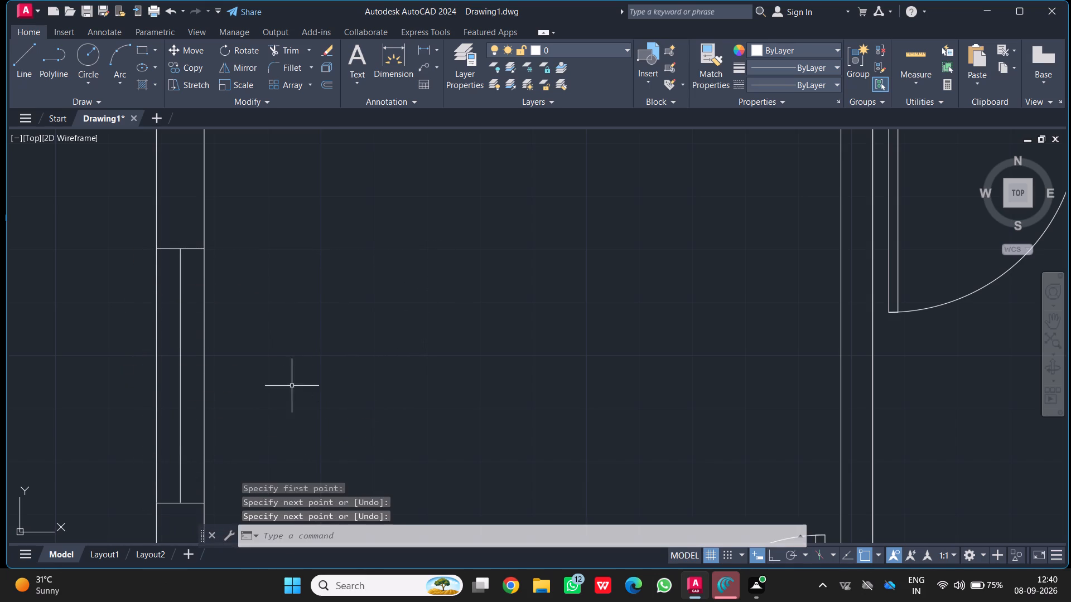
Draw a line between the end-line midpoints of the opening in the top-left room's left outer wall.
scroll(320, 326, "down", 3)
middle_click_drag(315, 284, 304, 415)
scroll(315, 284, "down", 1)
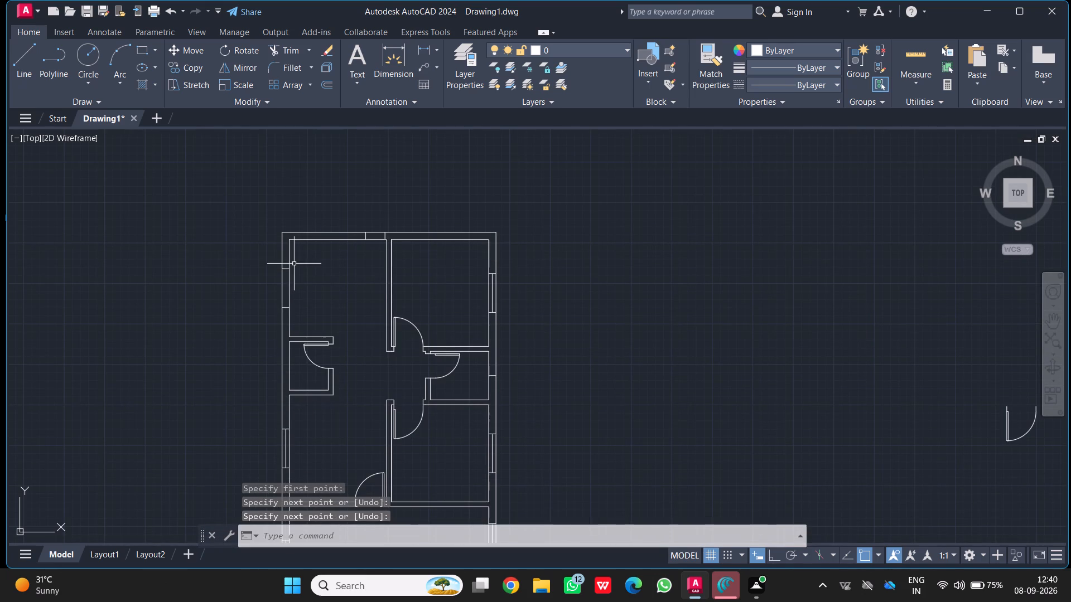
key("Return")
scroll(280, 275, "up", 3)
left_click(293, 253)
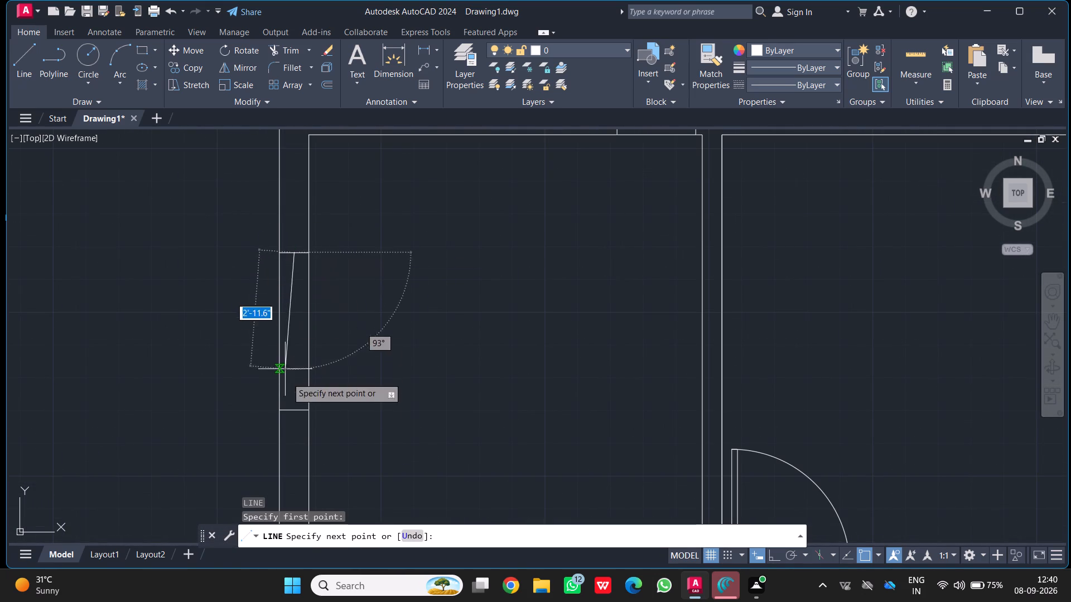
left_click(292, 408)
key("Return")
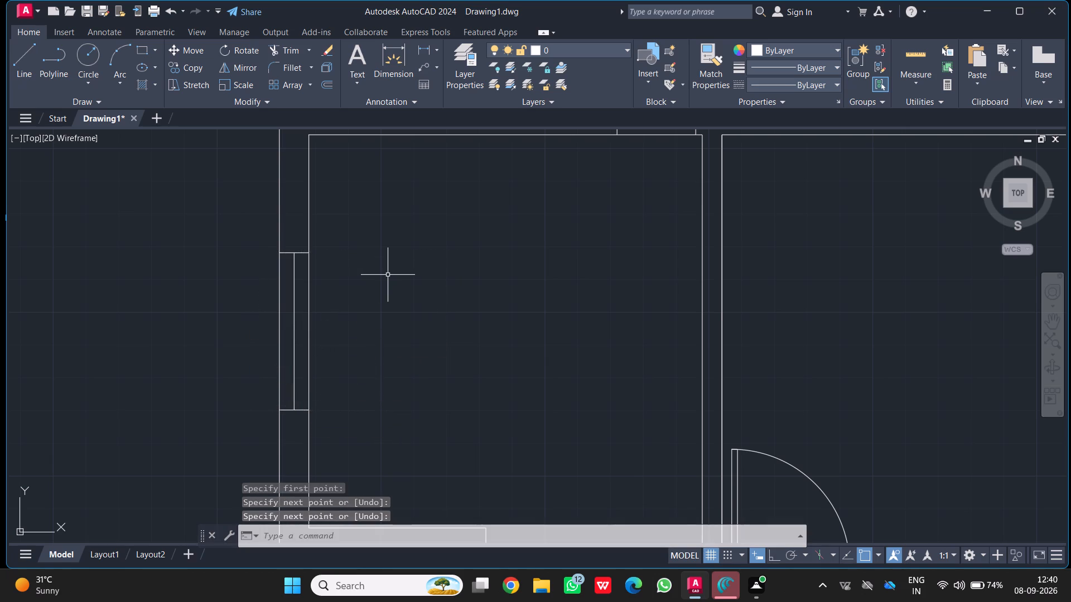
Draw a horizontal line between the end-line midpoints of the opening in the top-left room's top outer wall.
middle_click_drag(387, 275, 361, 368)
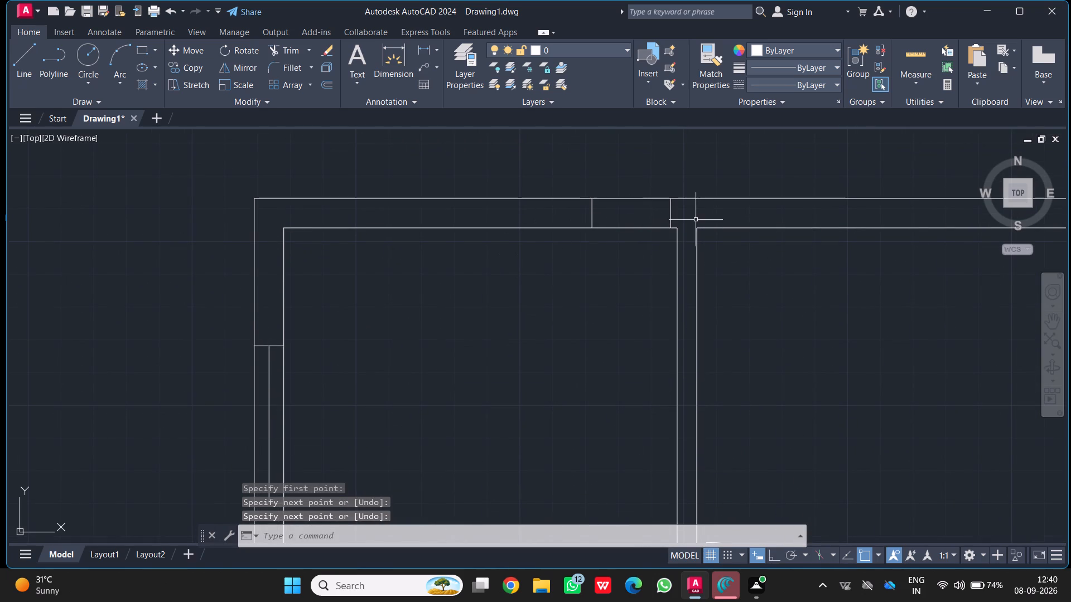
key("Return")
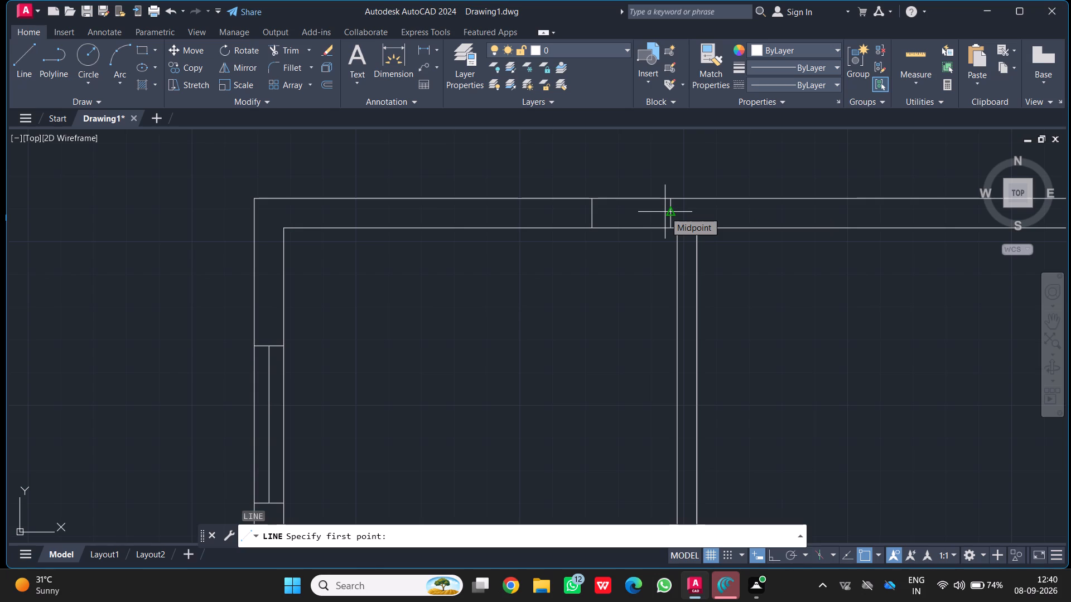
left_click(594, 218)
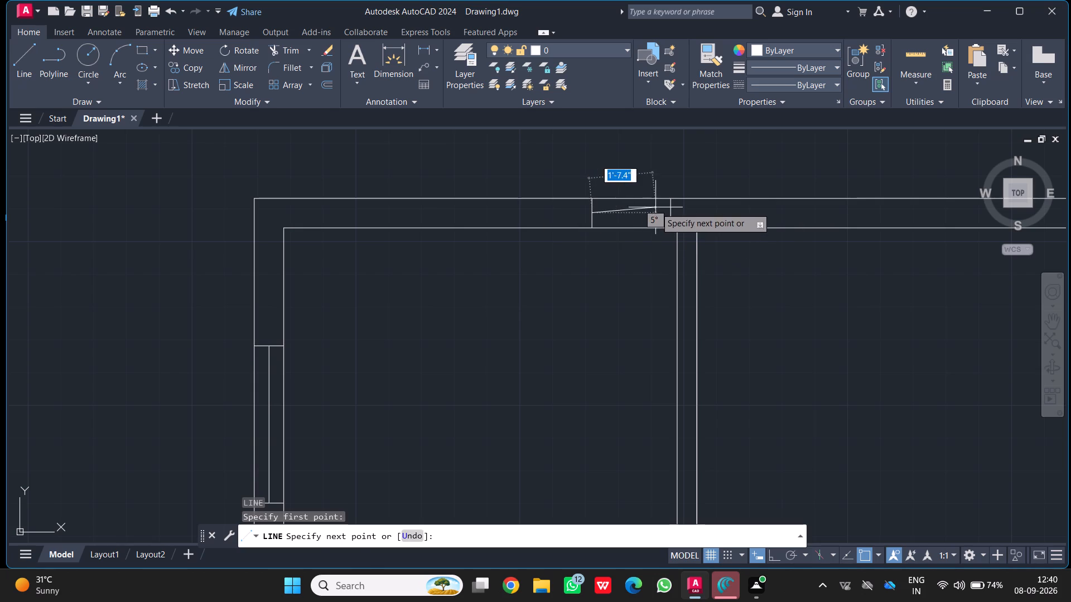
left_click(668, 217)
key("Return")
Offset the centre line in the small right-hand room's outer wall 1'6" upwards to mark the opening's upper end.
scroll(622, 283, "down", 1)
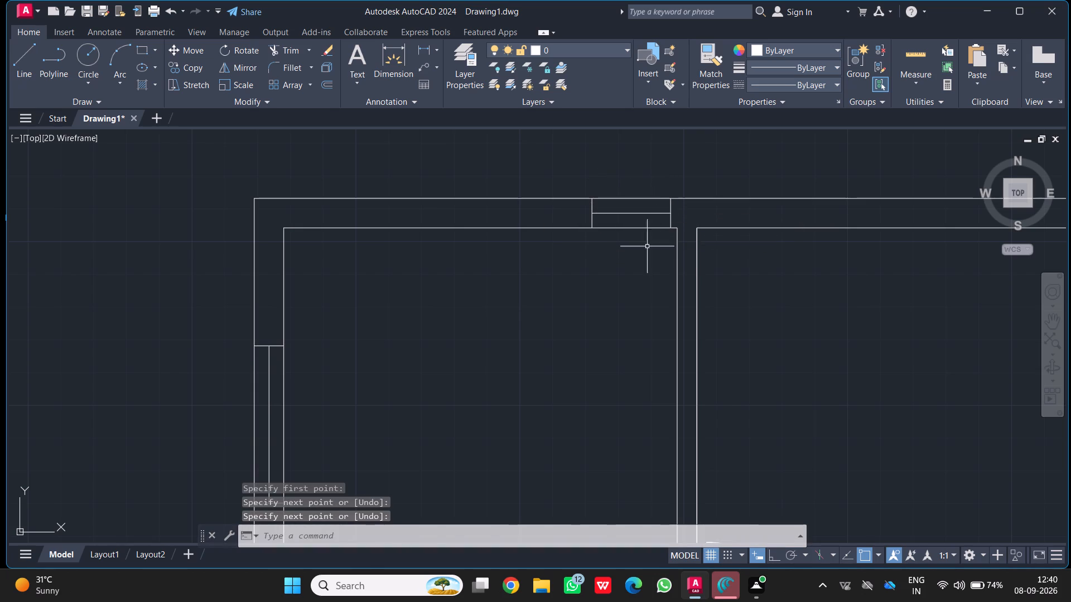
scroll(621, 287, "down", 2)
middle_click_drag(627, 312, 450, 264)
middle_click_drag(544, 290, 520, 248)
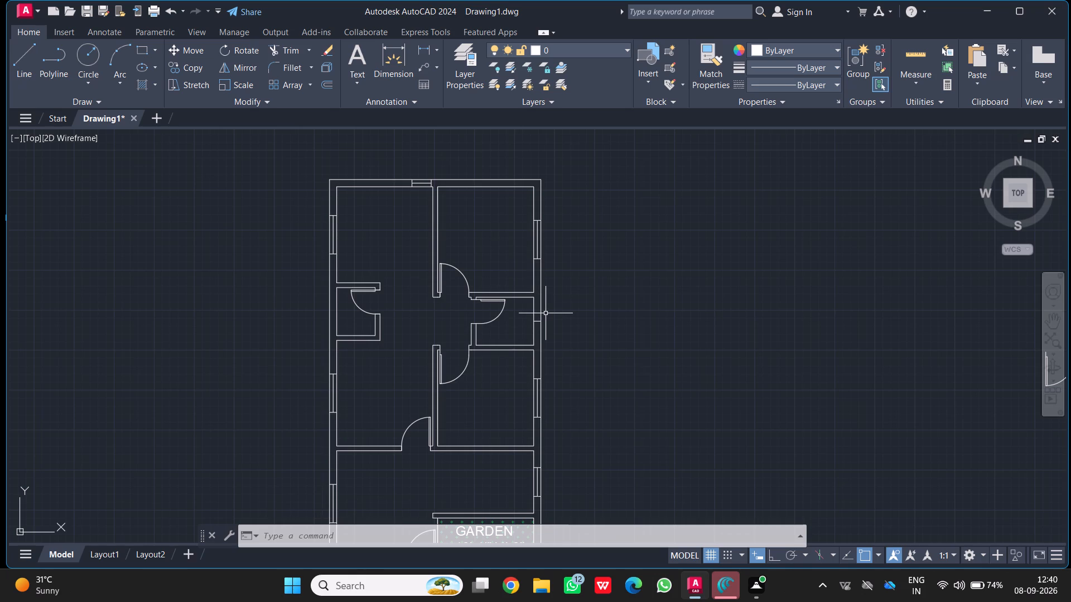
key("o")
key("Return")
scroll(528, 344, "up", 3)
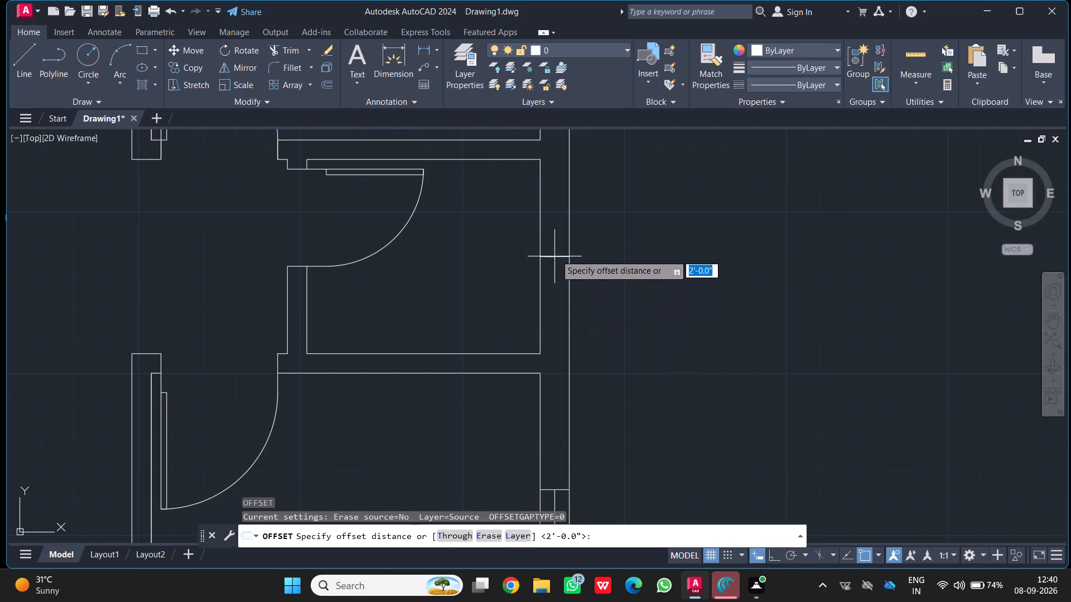
left_click_drag(556, 255, 553, 242)
left_click(547, 173)
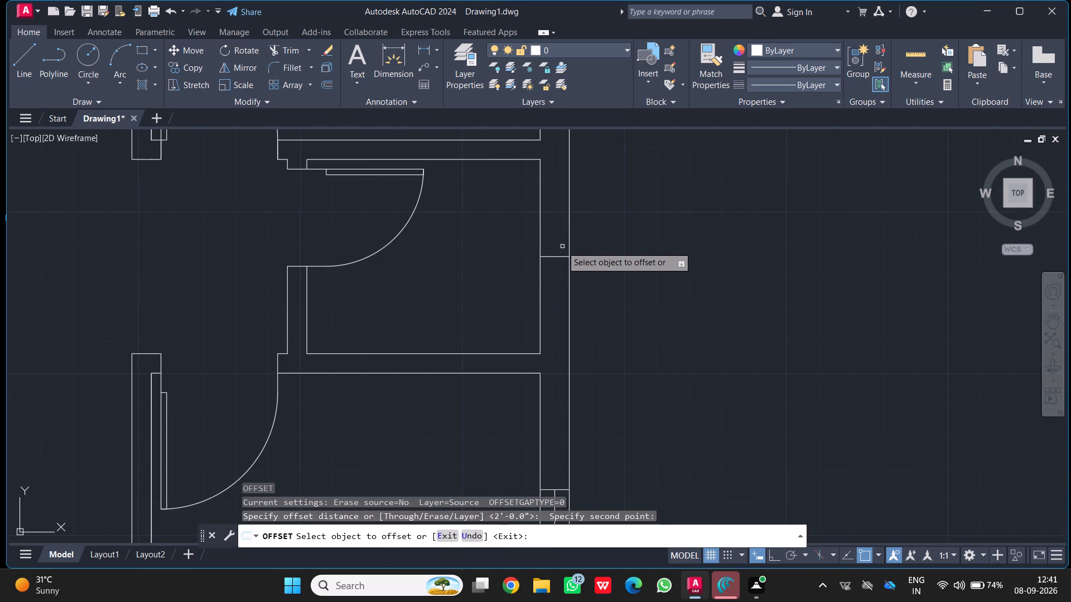
left_click(556, 255)
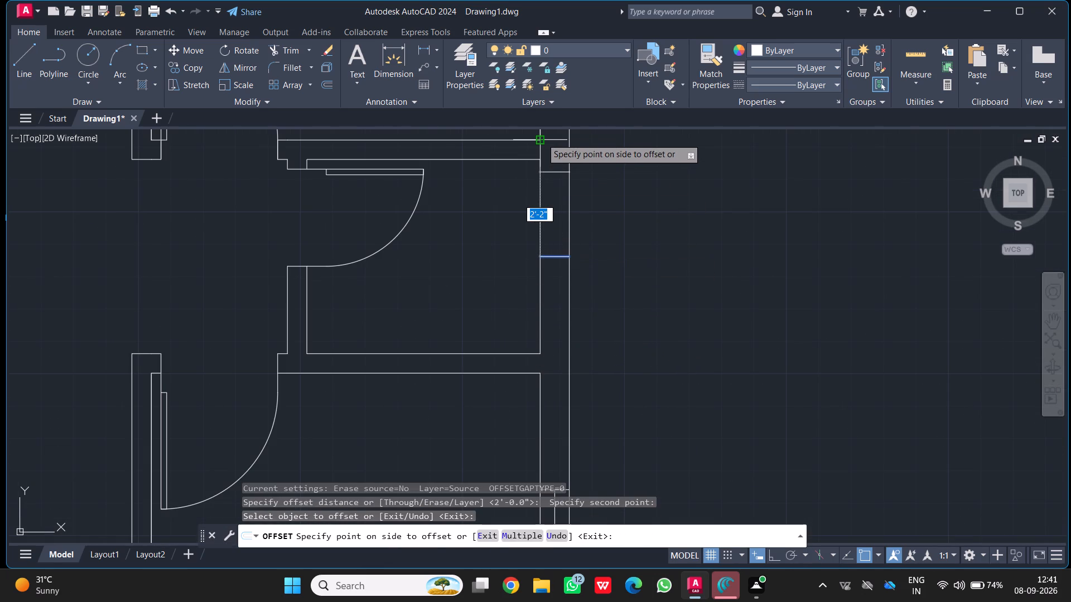
key("1")
key("apostrophe")
key("6")
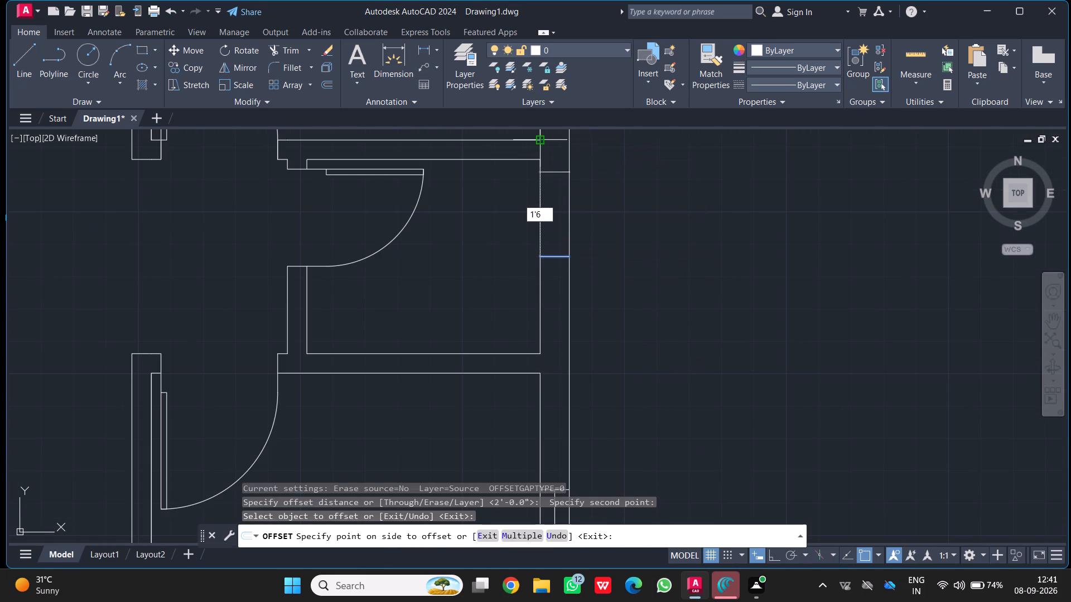
key("shift+Return")
key("Return")
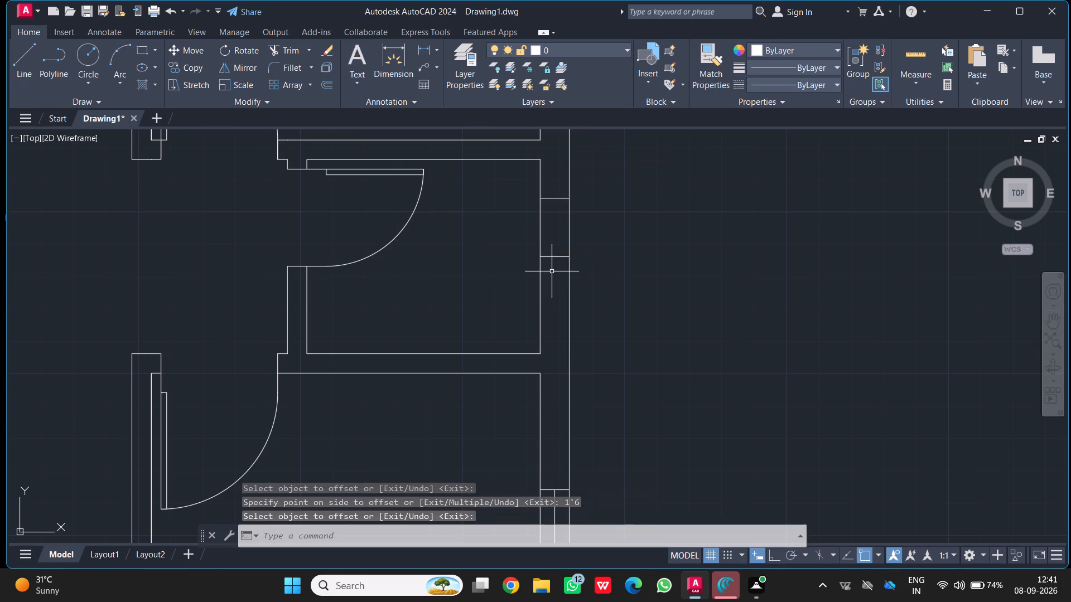
Offset the same centre line in the small right-hand room's outer wall 1'6" downwards to mark the opening's lower end.
key("Return")
left_click_drag(552, 251, 552, 257)
left_click(552, 265)
left_click(551, 257)
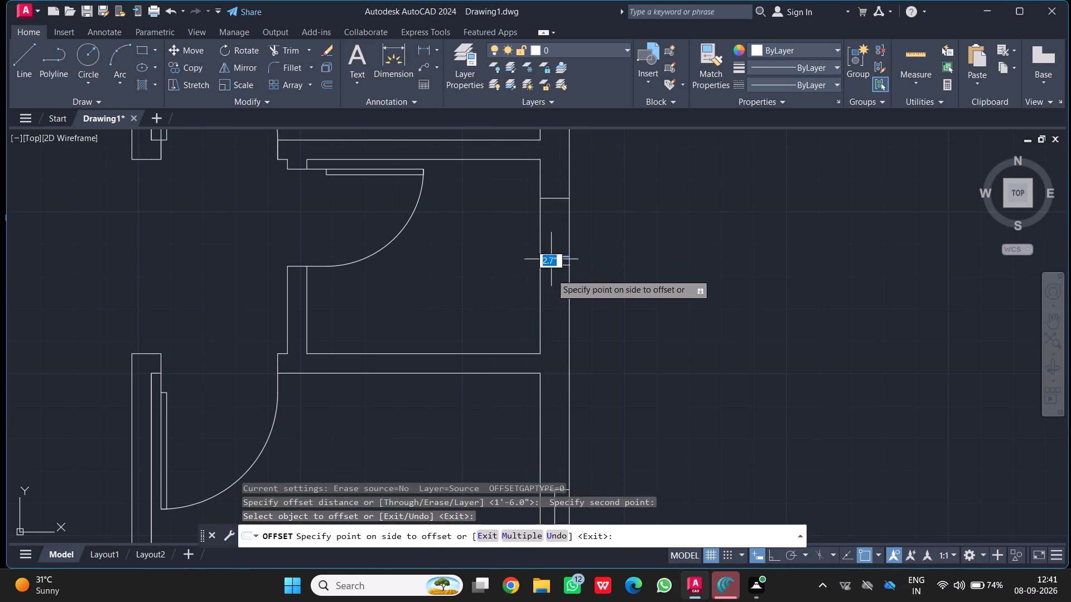
key("1")
key("apostrophe")
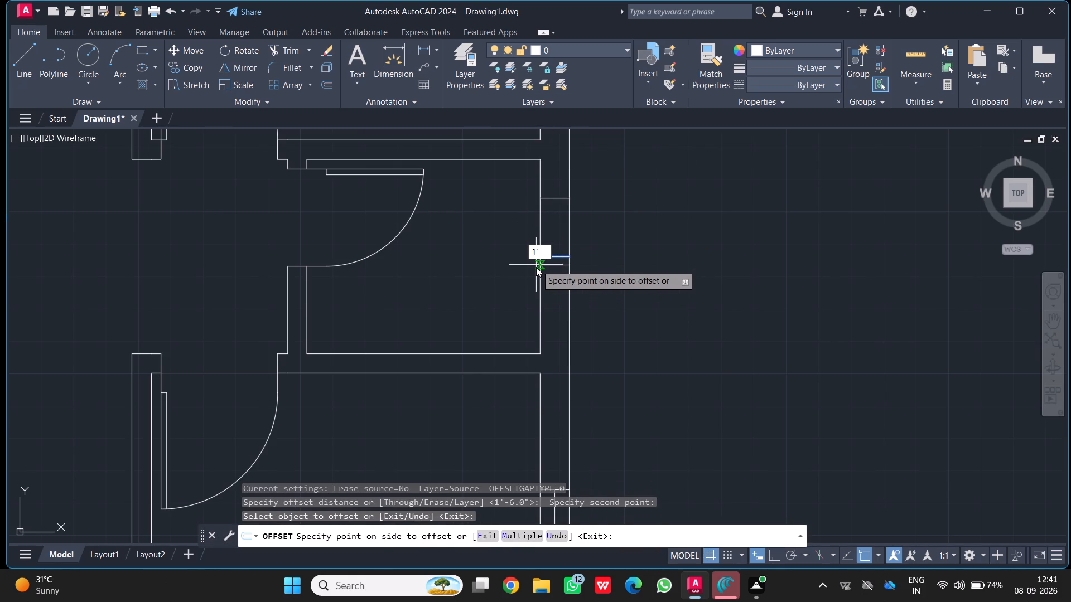
key("6")
key("shift+quotedbl")
key("Return")
key("Escape")
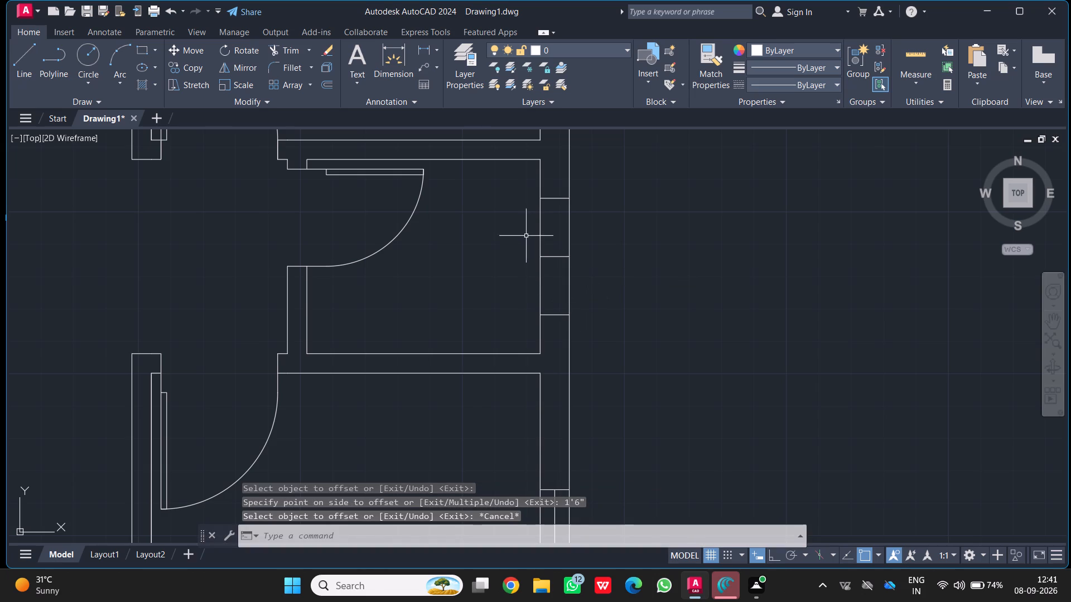
Delete the opening's centre line in the small right-hand room's outer wall.
left_click(549, 254)
left_click(553, 270)
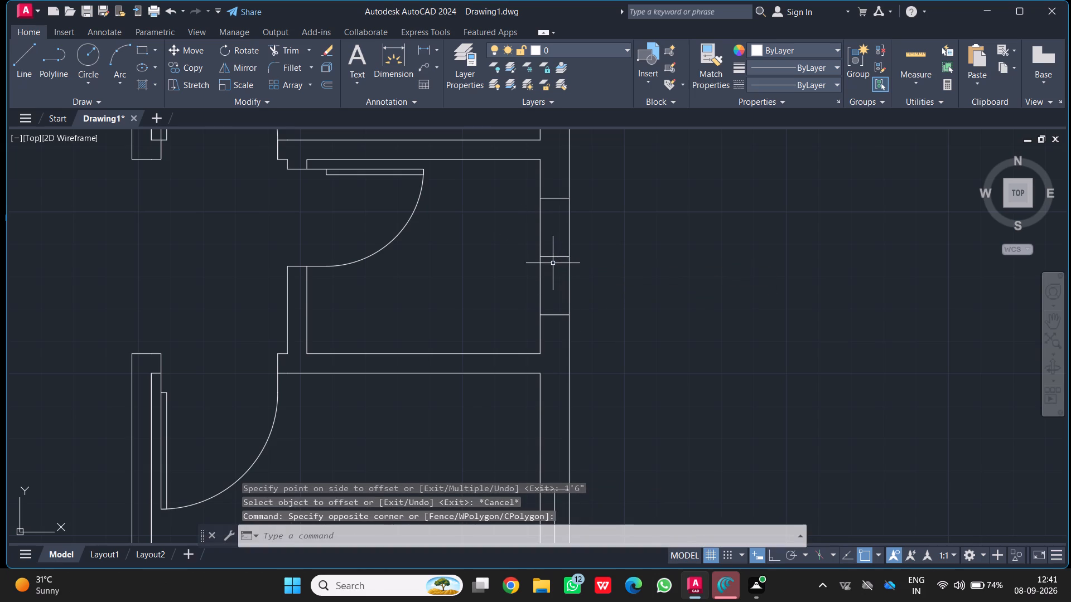
left_click(552, 258)
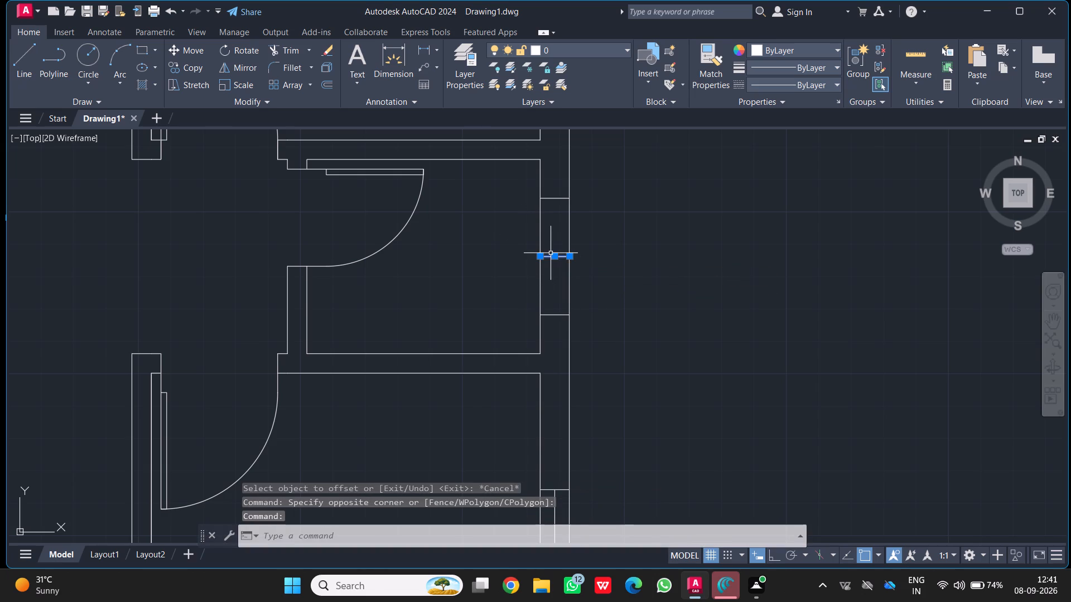
key("Home")
key("Delete")
Draw a 3' line between the end-line midpoints of the opening in the small right-hand room's outer wall.
scroll(544, 254, "down", 1)
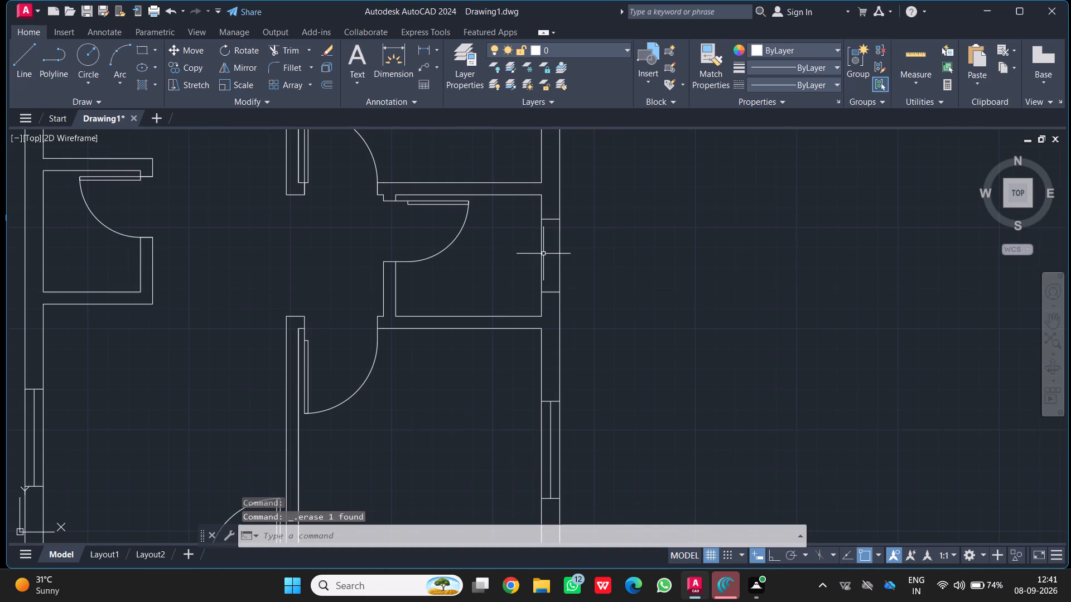
key("l")
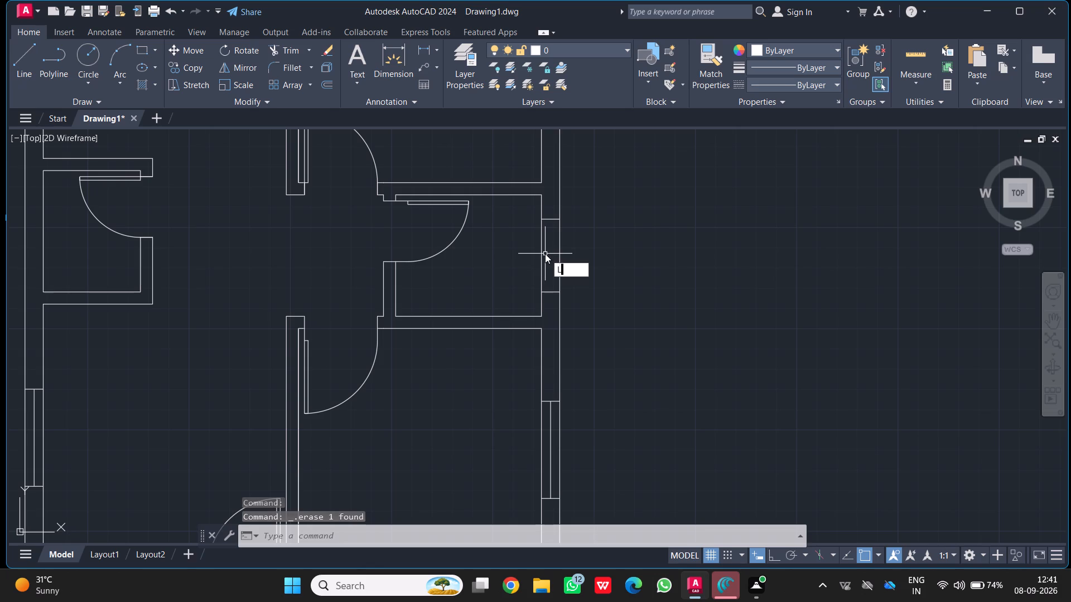
key("Return")
left_click(554, 222)
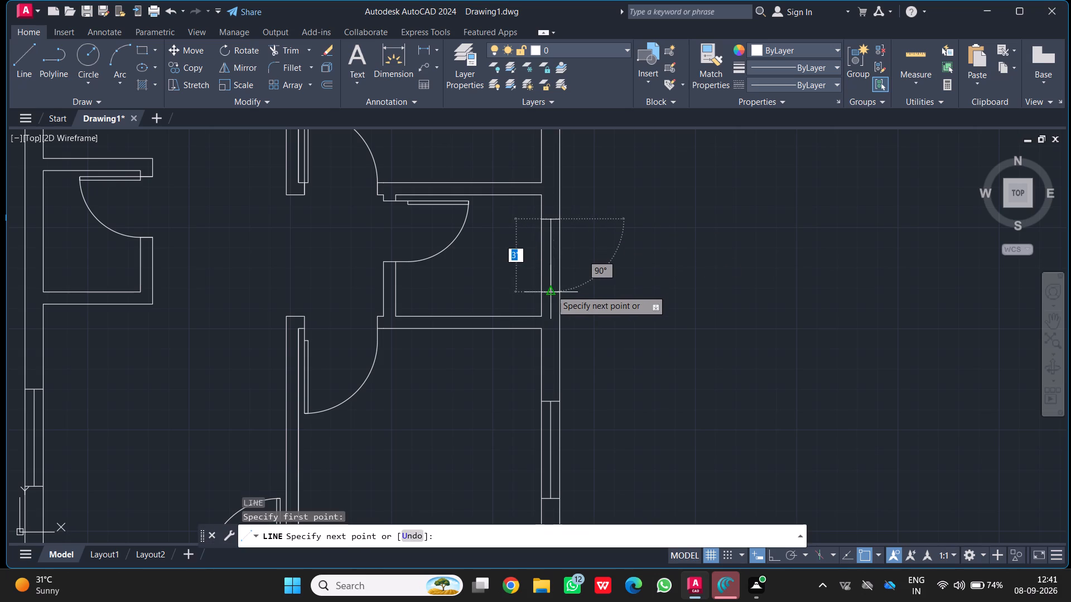
left_click(551, 290)
key("Return")
scroll(542, 319, "down", 2)
middle_click_drag(527, 341, 514, 290)
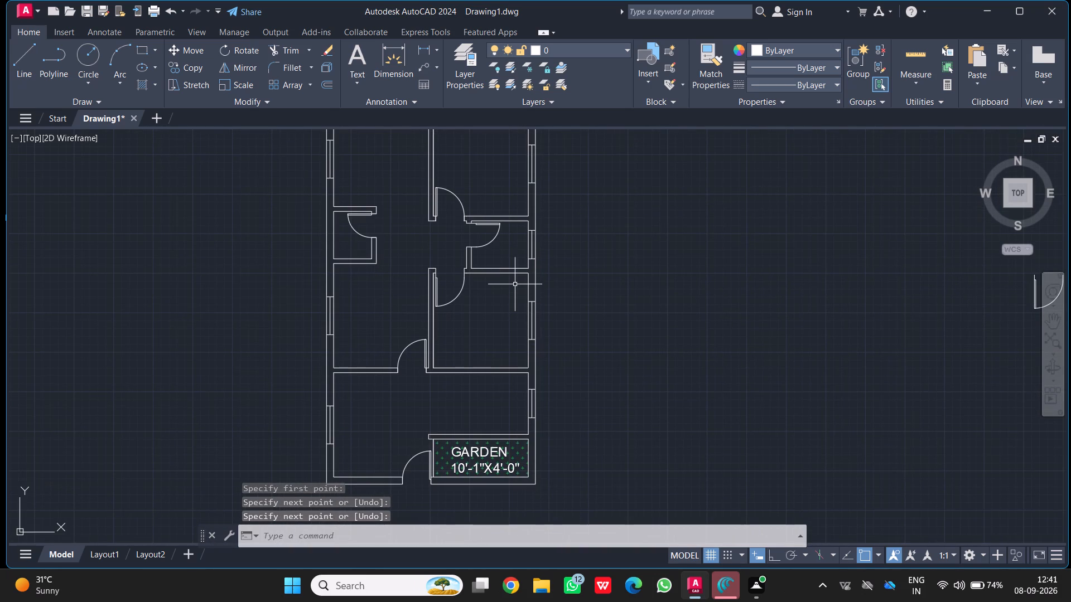
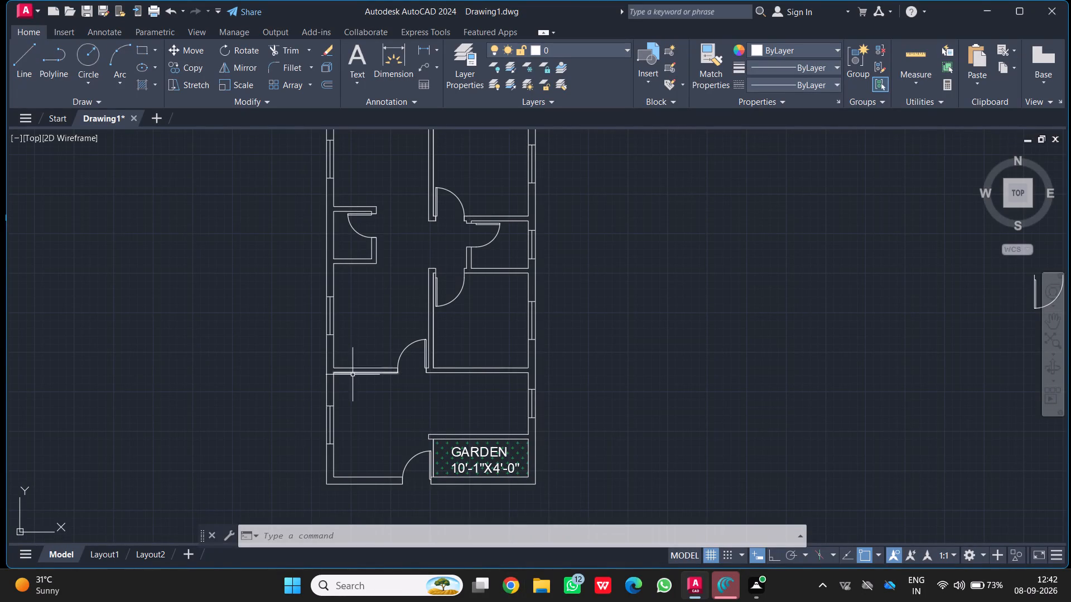
Offset the middle line of the right outer-wall window in the room above the garden 1" outwards.
middle_click_drag(495, 260, 499, 328)
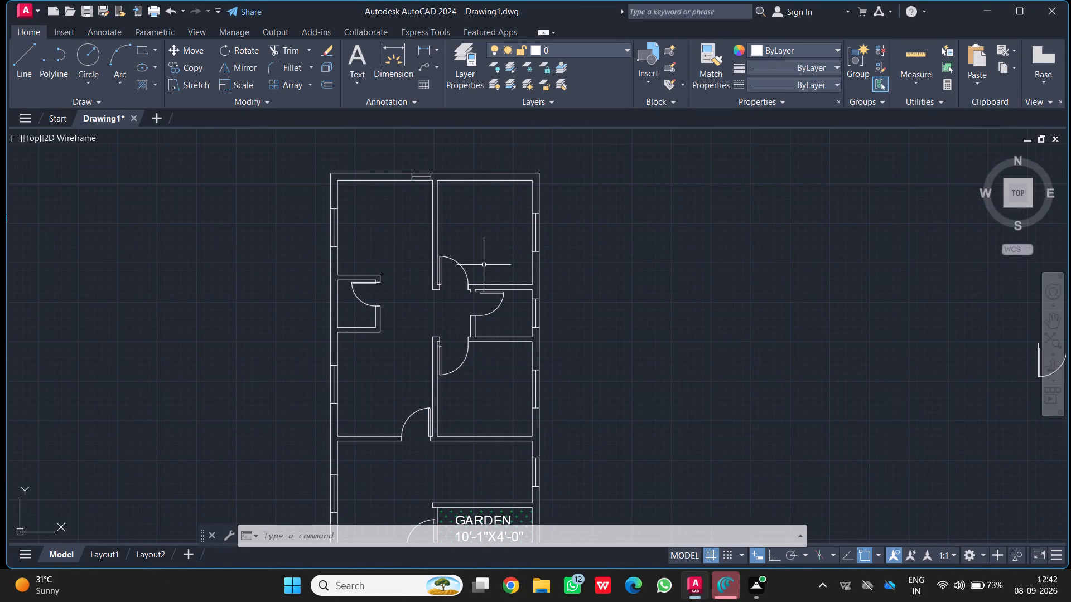
middle_click_drag(501, 356, 499, 281)
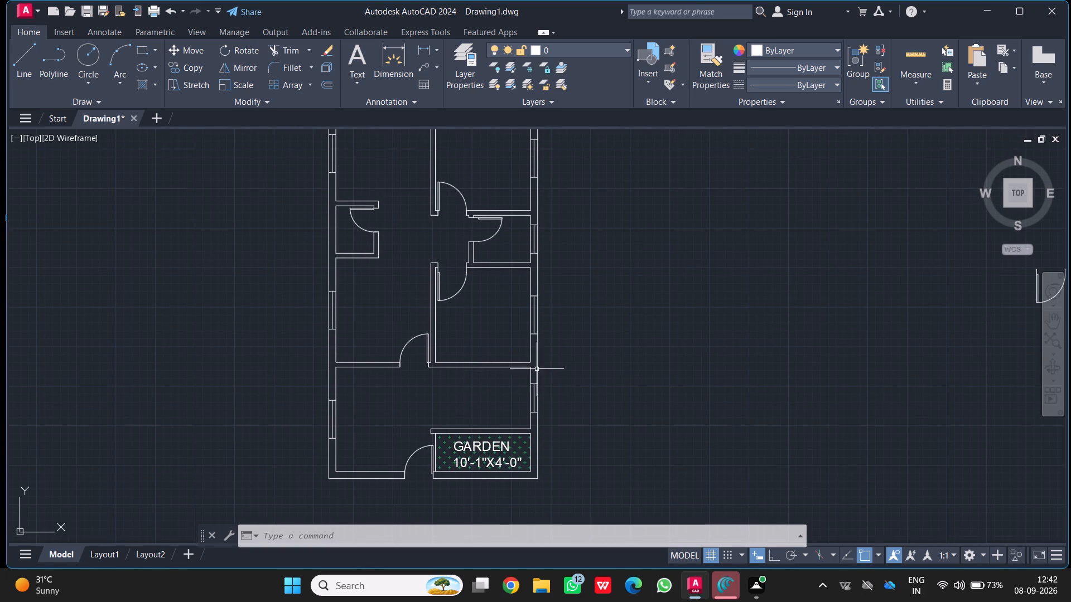
scroll(534, 383, "up", 3)
key("o")
key("Return")
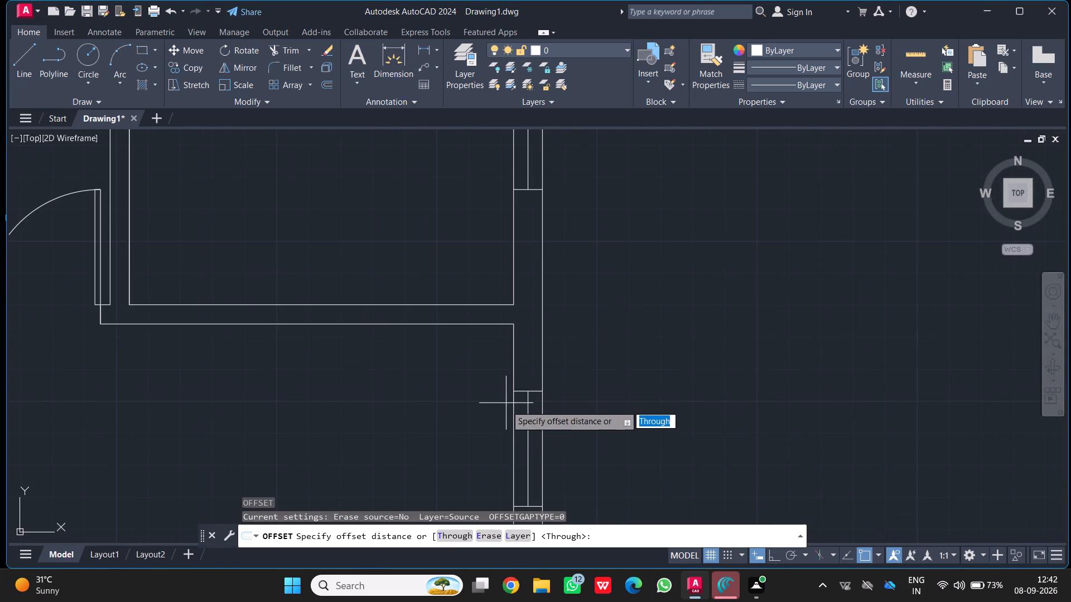
left_click(532, 444)
left_click(538, 444)
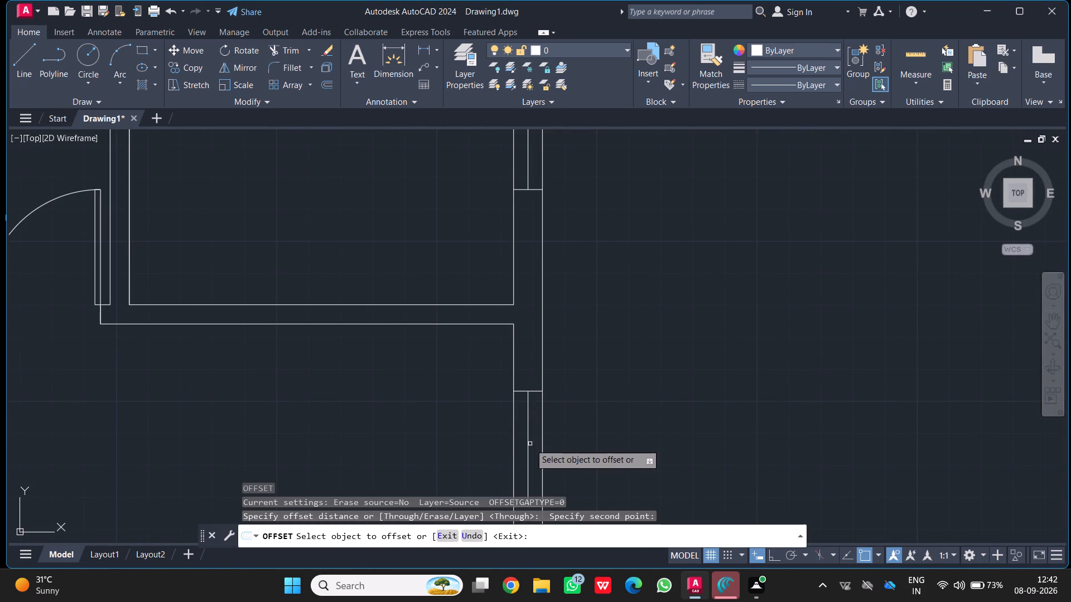
left_click(530, 444)
key("1")
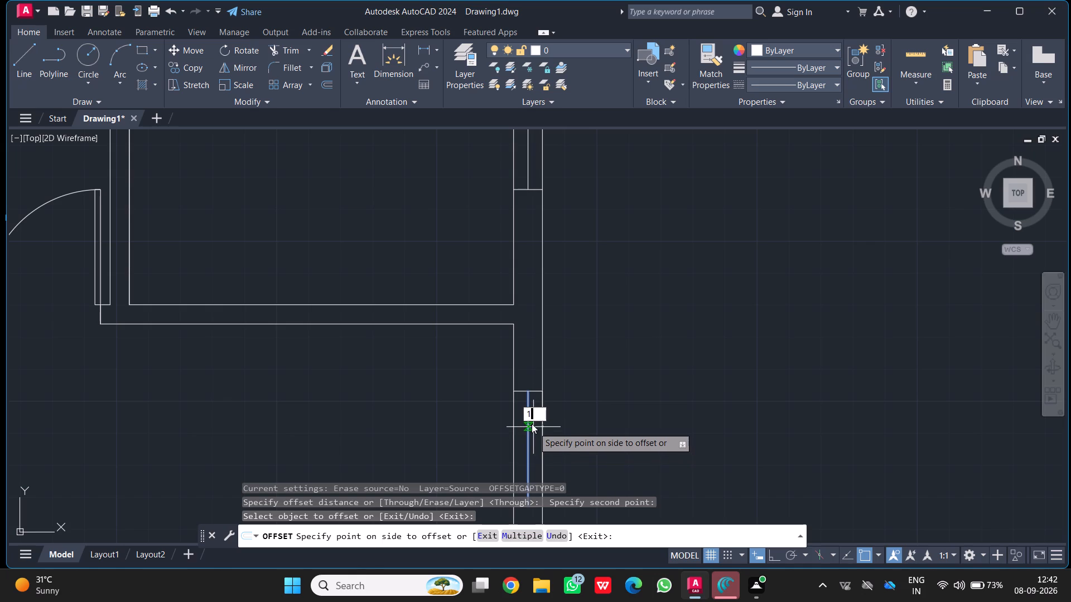
key("shift+quotedbl")
key("Return")
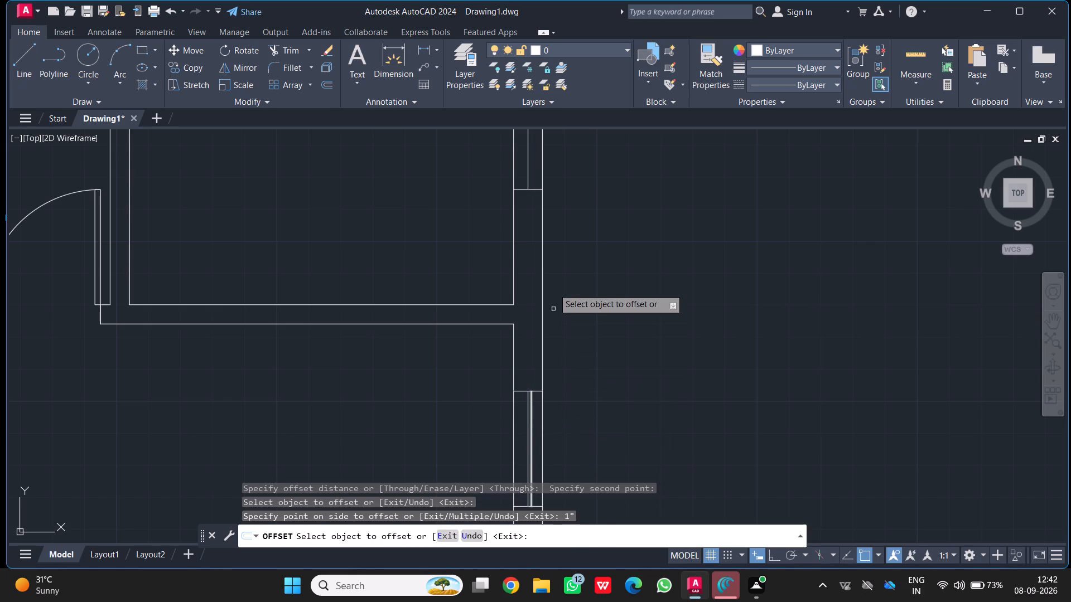
Offset the middle line of the outer-wall window in the lower right-hand bedroom 1" outwards.
middle_click_drag(554, 269, 549, 383)
left_click(522, 268)
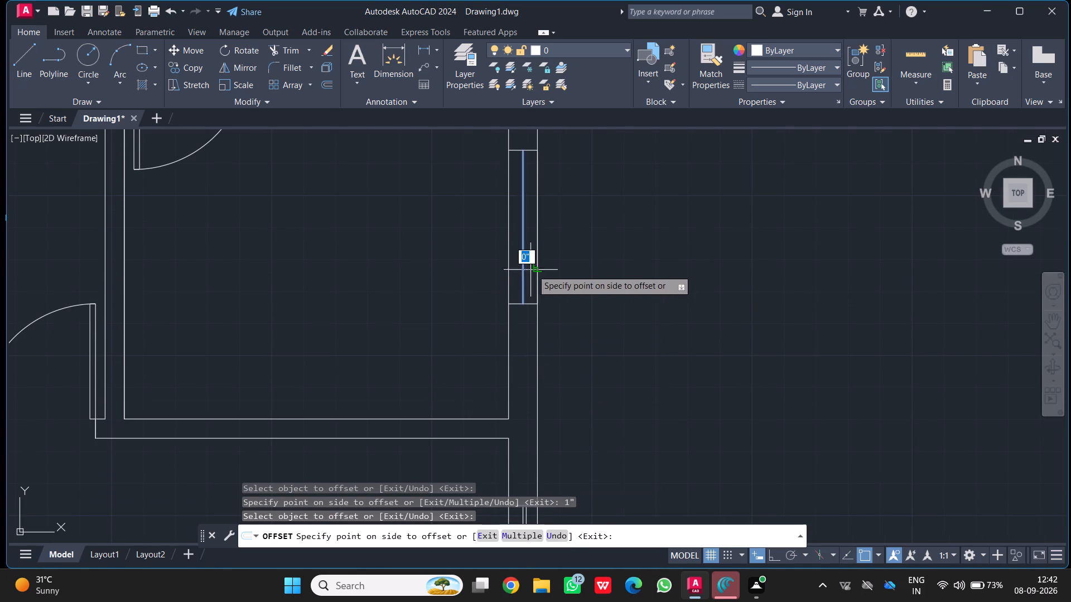
key("1")
key("shift+quotedbl")
key("Return")
Offset the middle line of the window in the small right-hand room's outer wall 1" outwards.
scroll(558, 271, "down", 3)
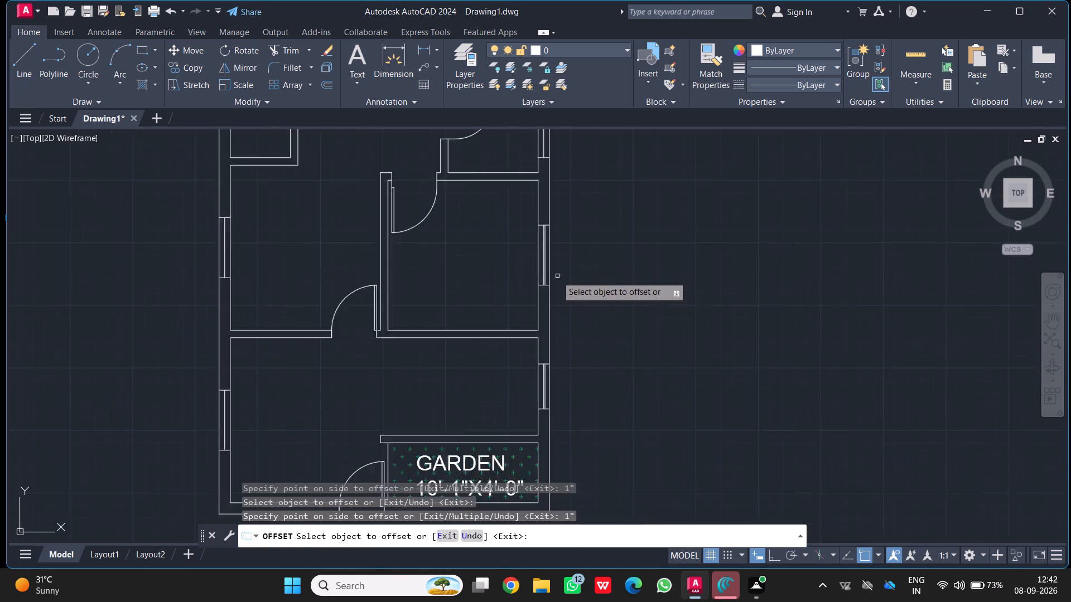
scroll(544, 178, "up", 5)
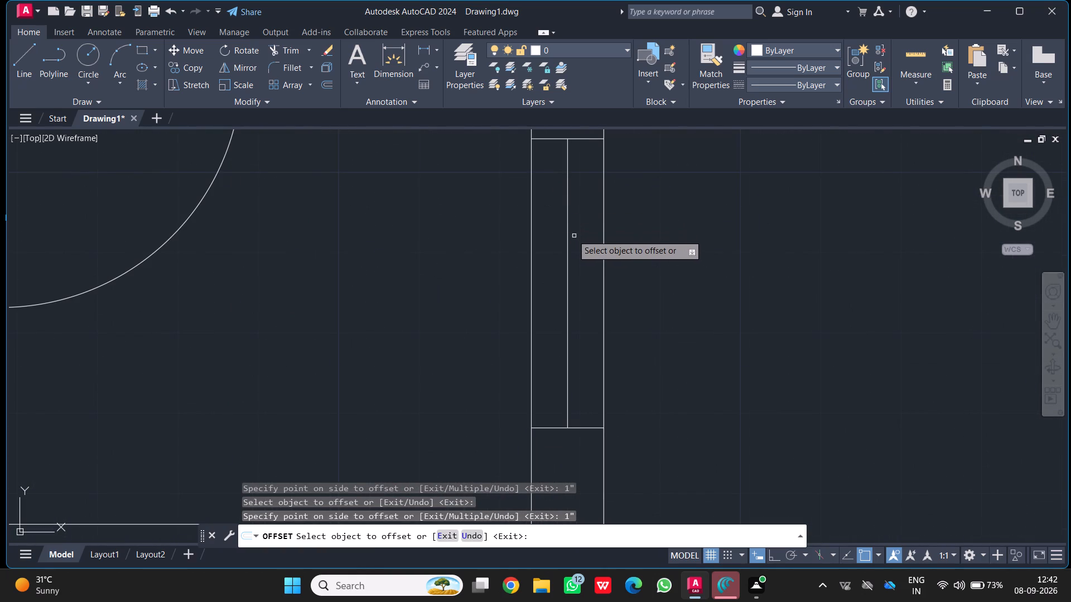
left_click(568, 233)
key("2")
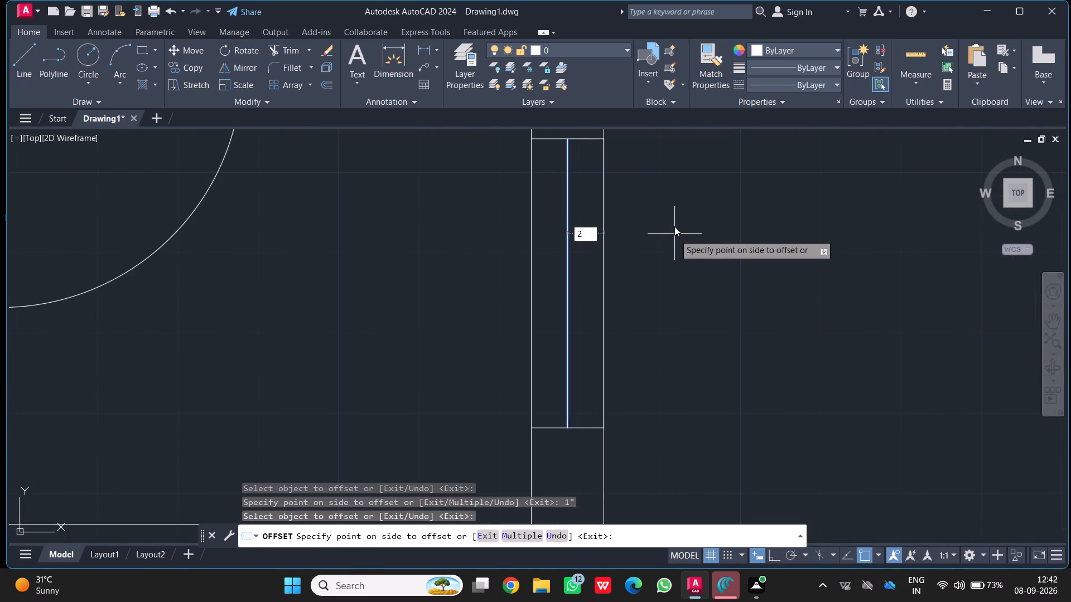
key("BackSpace")
key("BackSpace")
key("1")
key("shift+quotedbl")
key("Return")
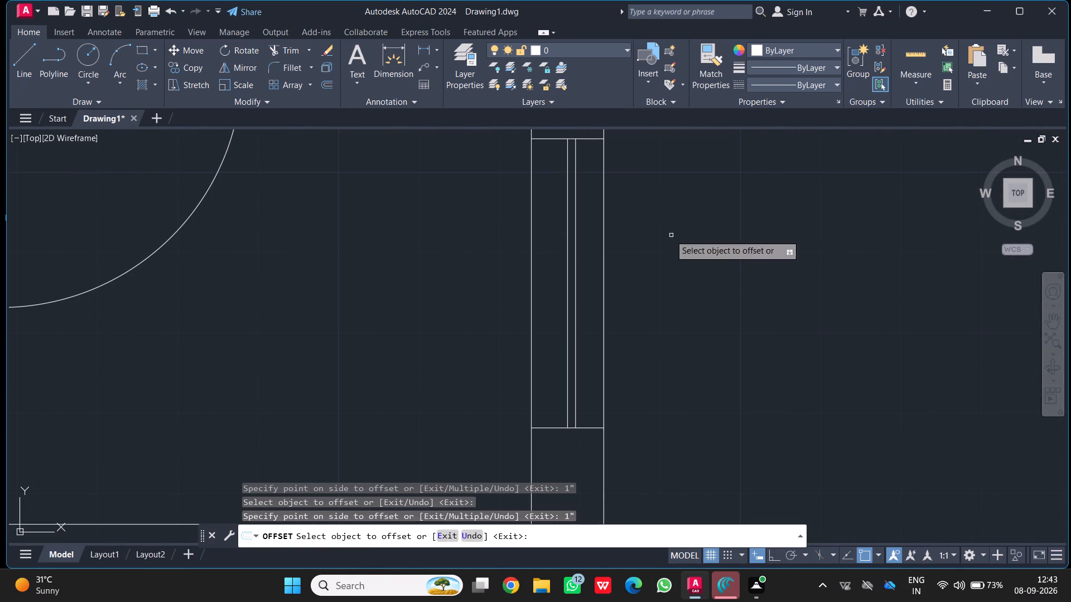
Offset the middle line of the window in the upper right-hand room's outer wall 1" outwards.
scroll(554, 284, "down", 3)
middle_click_drag(385, 352, 351, 487)
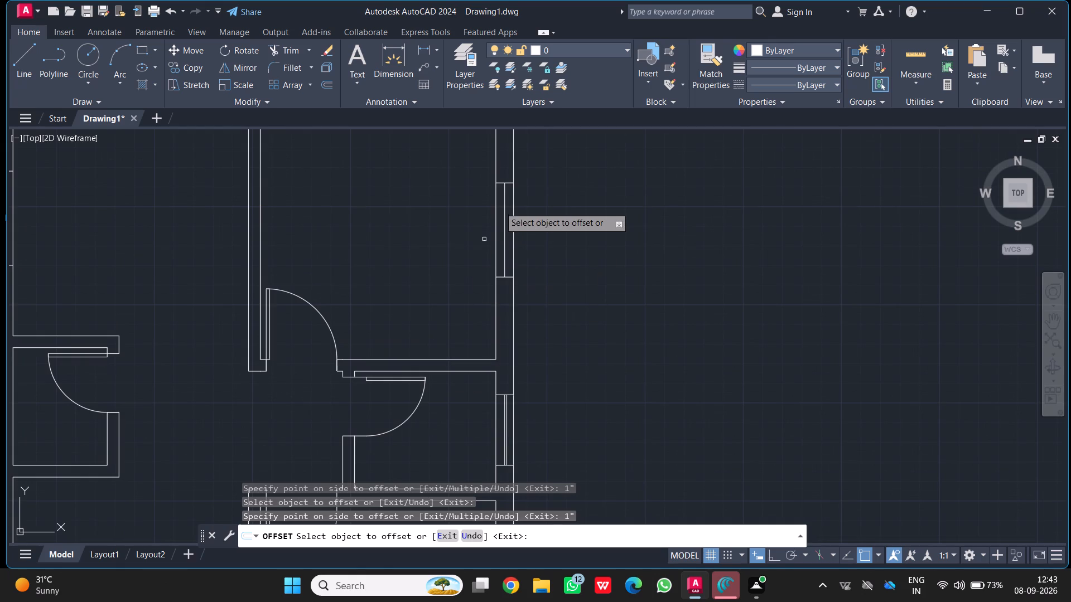
left_click(505, 221)
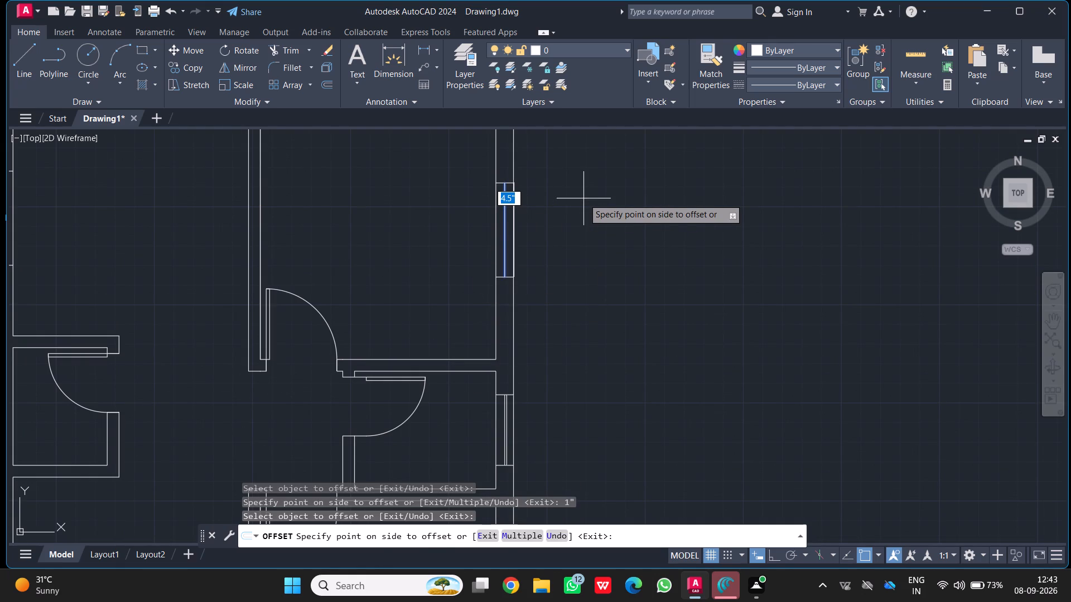
type("1\"")
key("Return")
Offset the middle line of the small window in the plan's top outer wall 1" upwards.
scroll(467, 241, "down", 4)
middle_click_drag(414, 220, 411, 274)
scroll(403, 268, "up", 9)
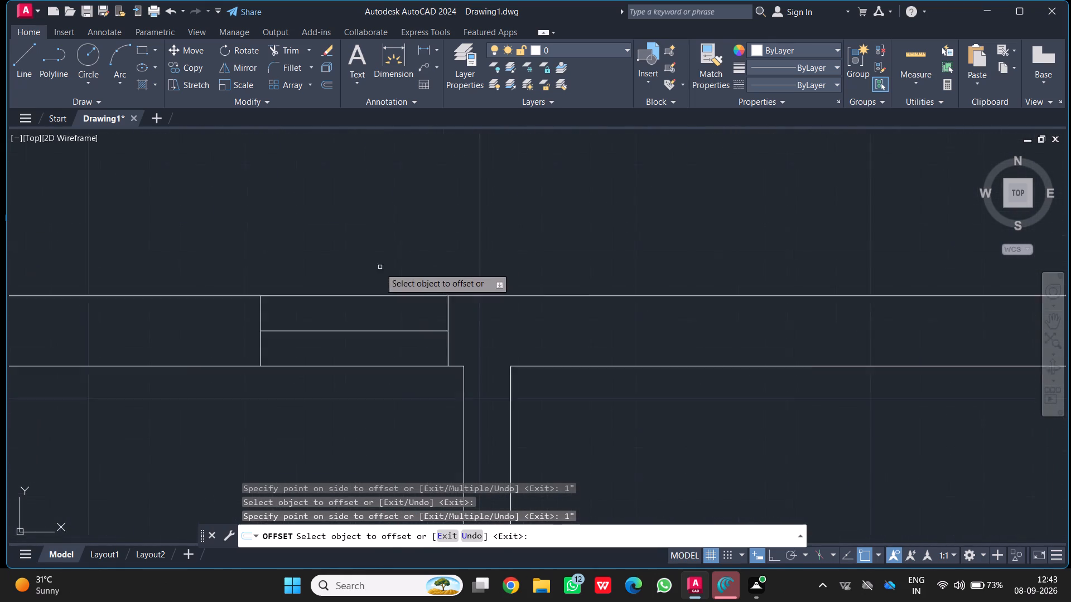
left_click(366, 428)
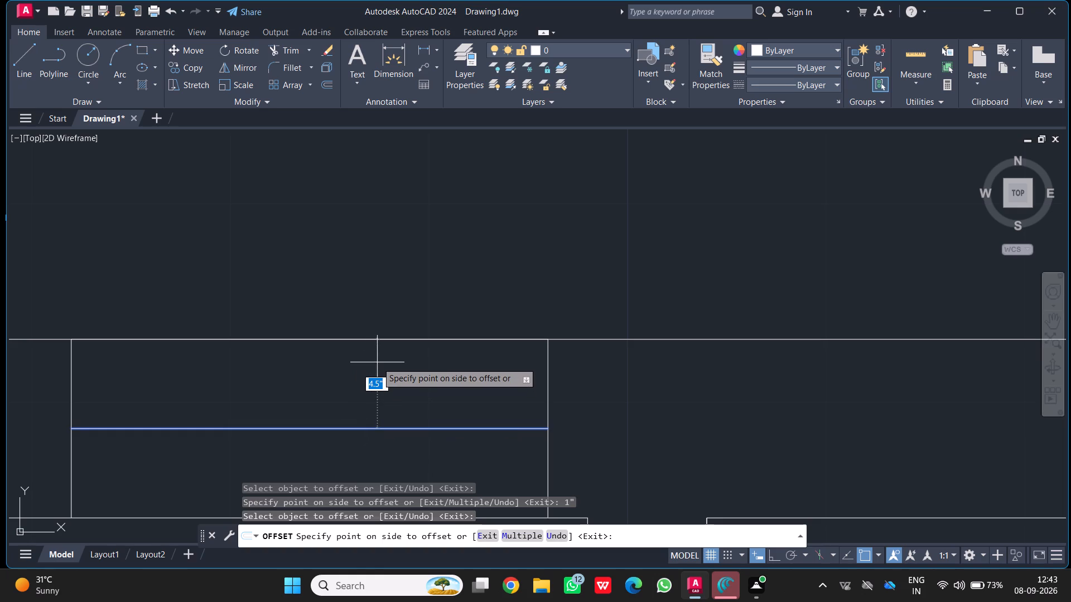
type("1\"")
key("Return")
Offset the middle line of the left outer-wall window in the upper left-hand room by 1".
scroll(377, 362, "down", 1)
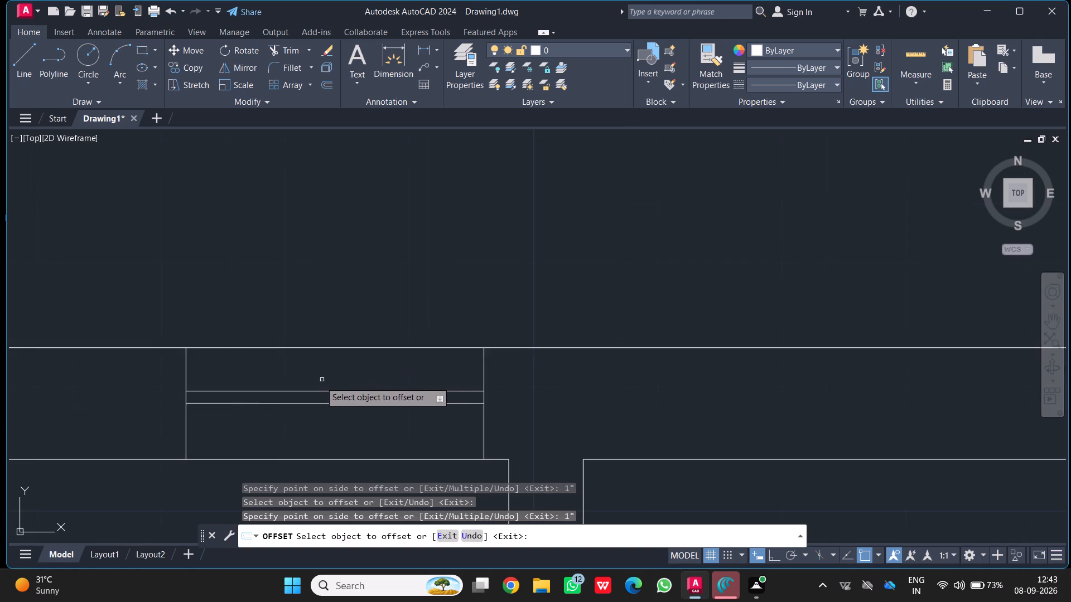
scroll(312, 394, "down", 6)
middle_click_drag(267, 430, 350, 341)
scroll(287, 380, "up", 3)
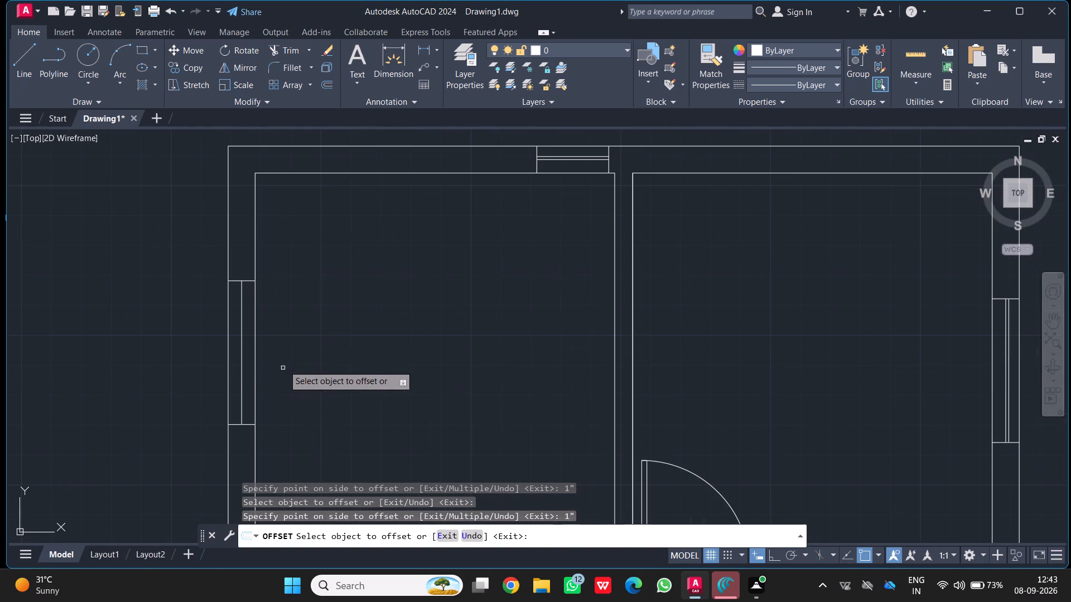
left_click(242, 365)
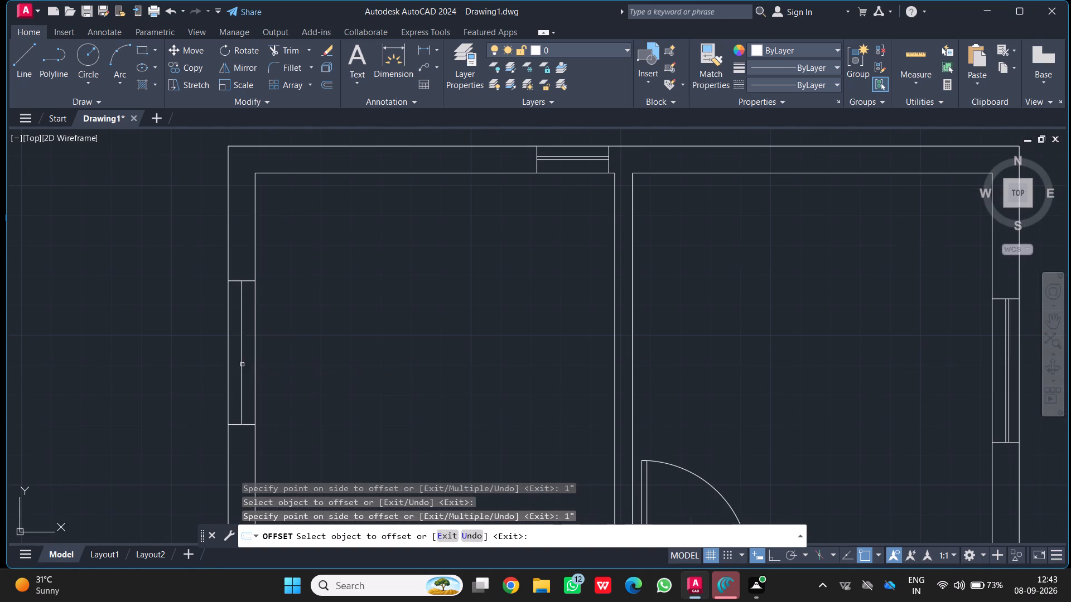
key("1")
key("shift+quotedbl")
key("Return")
Offset the middle line of the left outer-wall window below the small left-hand room 1" inwards, and end the offsetting.
scroll(331, 367, "down", 3)
middle_click_drag(331, 388, 325, 282)
scroll(326, 384, "up", 1)
scroll(290, 415, "up", 2)
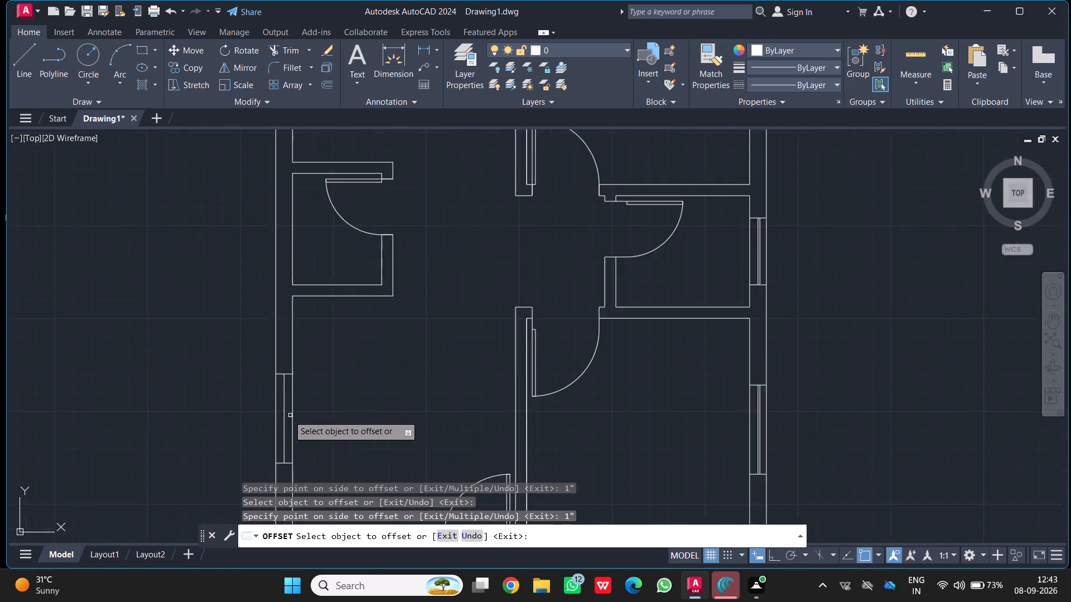
left_click(280, 404)
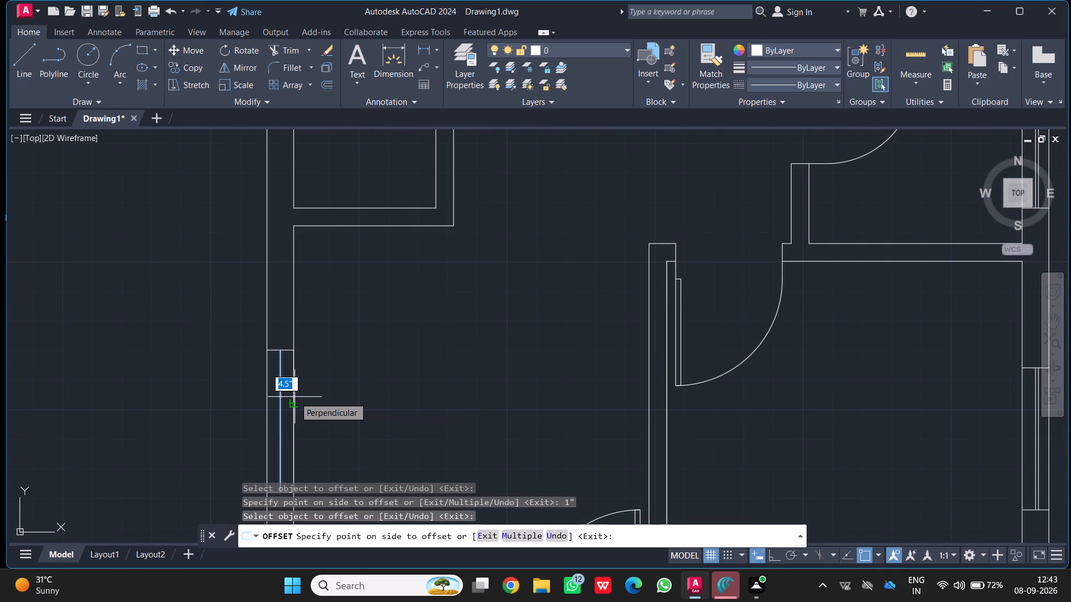
type("1\"")
key("Return")
scroll(337, 375, "down", 3)
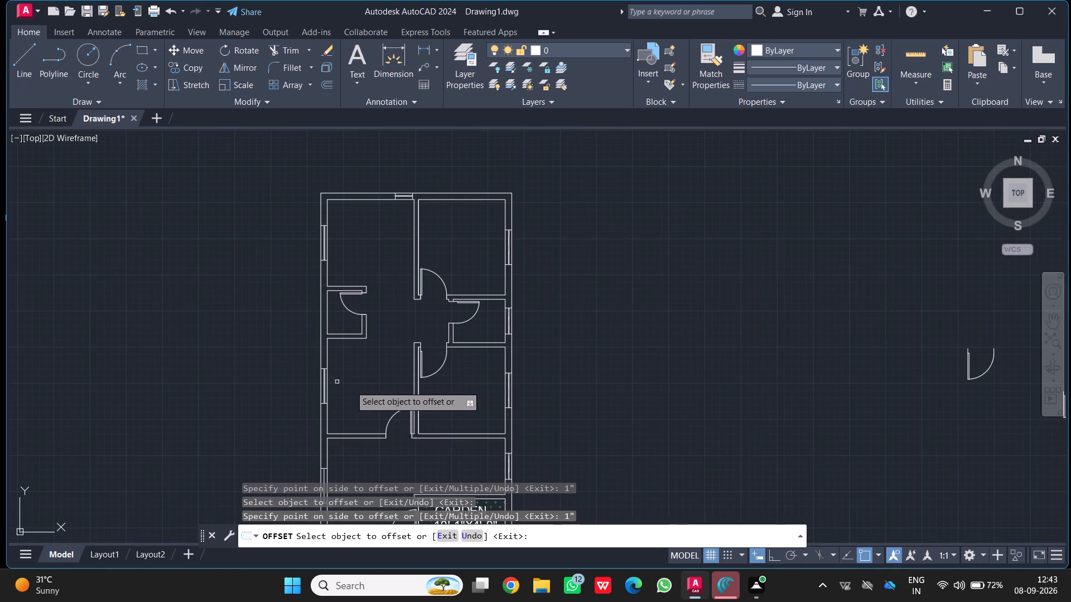
middle_click_drag(361, 386, 365, 275)
middle_click_drag(379, 395, 364, 388)
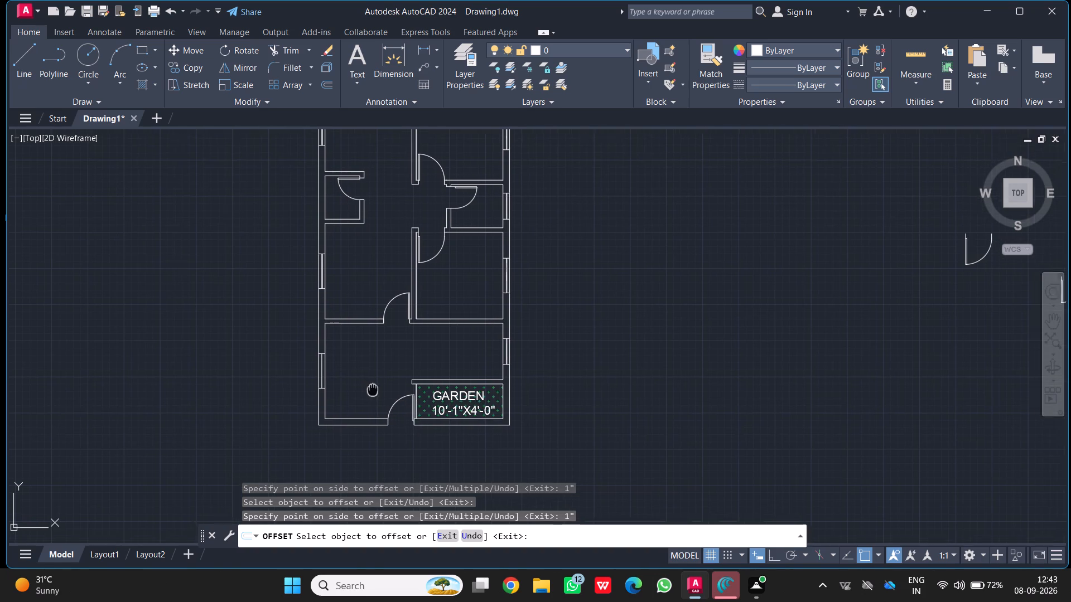
middle_click_drag(364, 388, 368, 420)
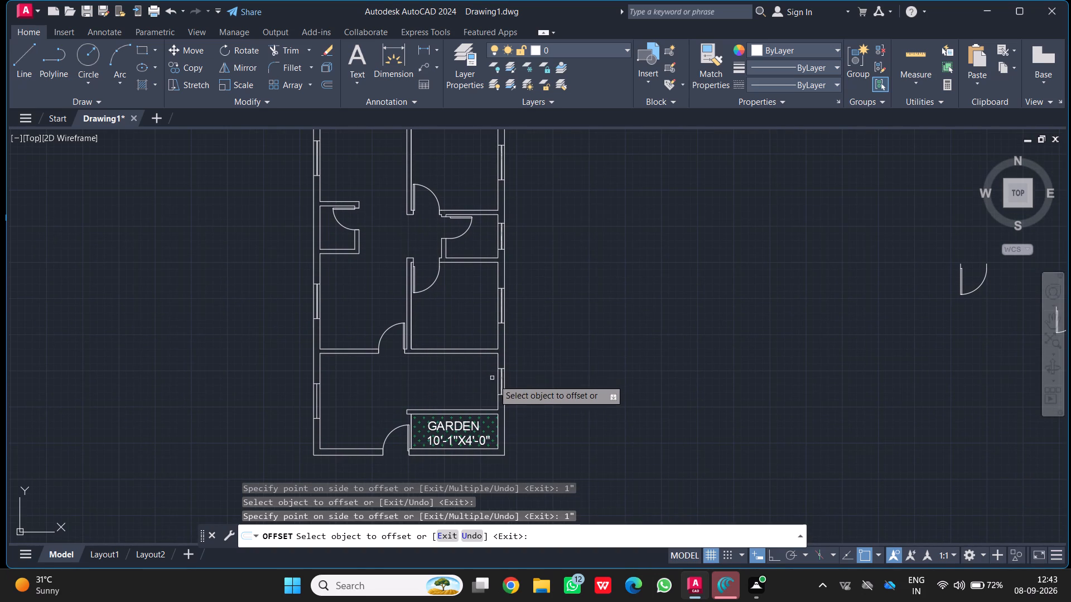
scroll(498, 381, "up", 4)
scroll(397, 384, "down", 4)
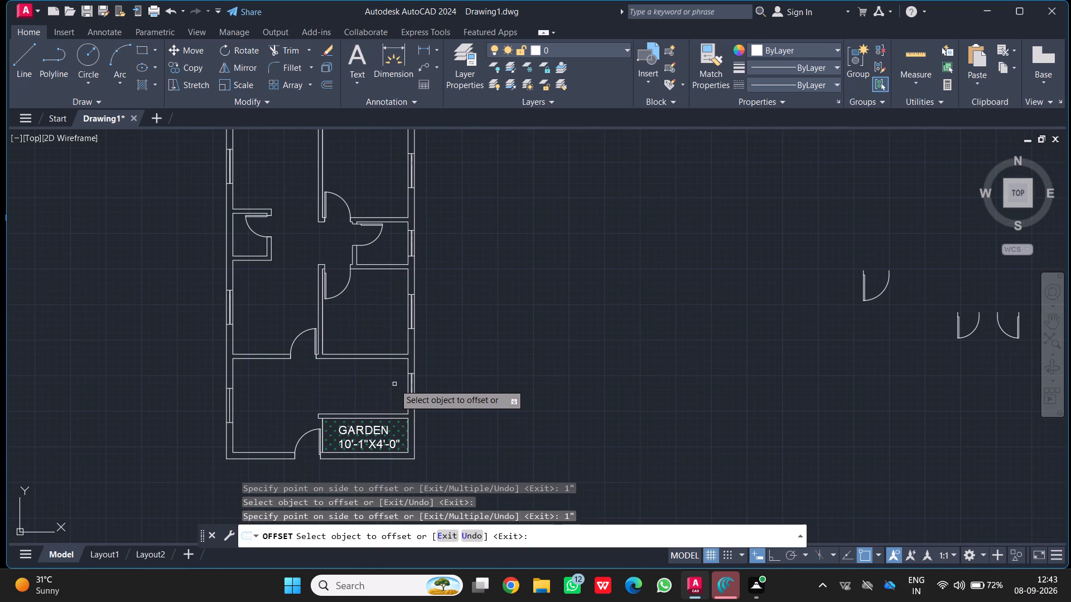
key("Escape")
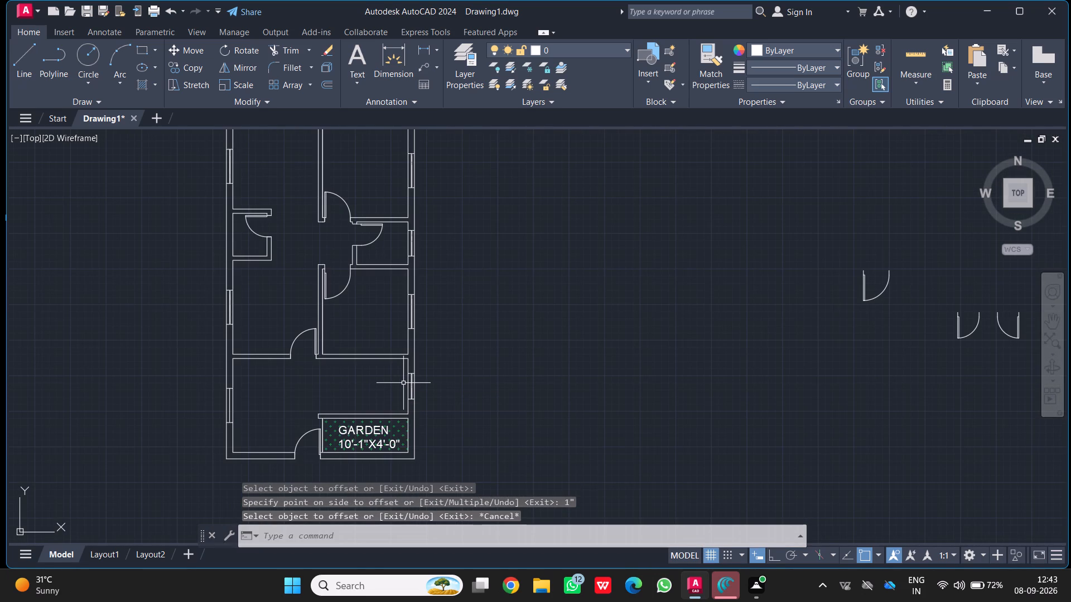
Offset the inner top wall line of the upper left-hand room 1'6" downwards into the room.
middle_click_drag(283, 225, 311, 382)
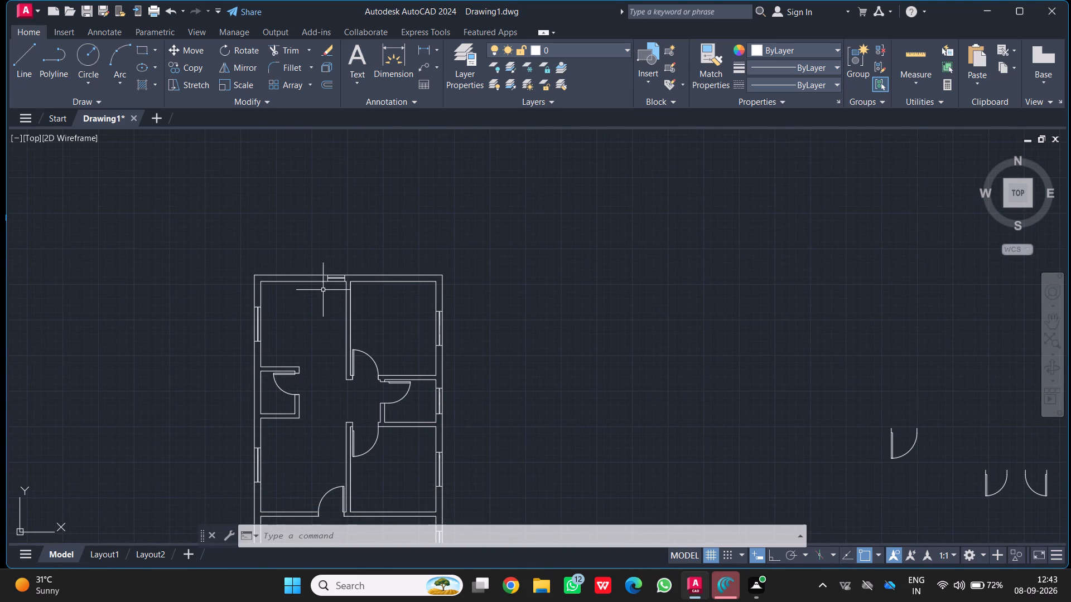
key("o")
key("Return")
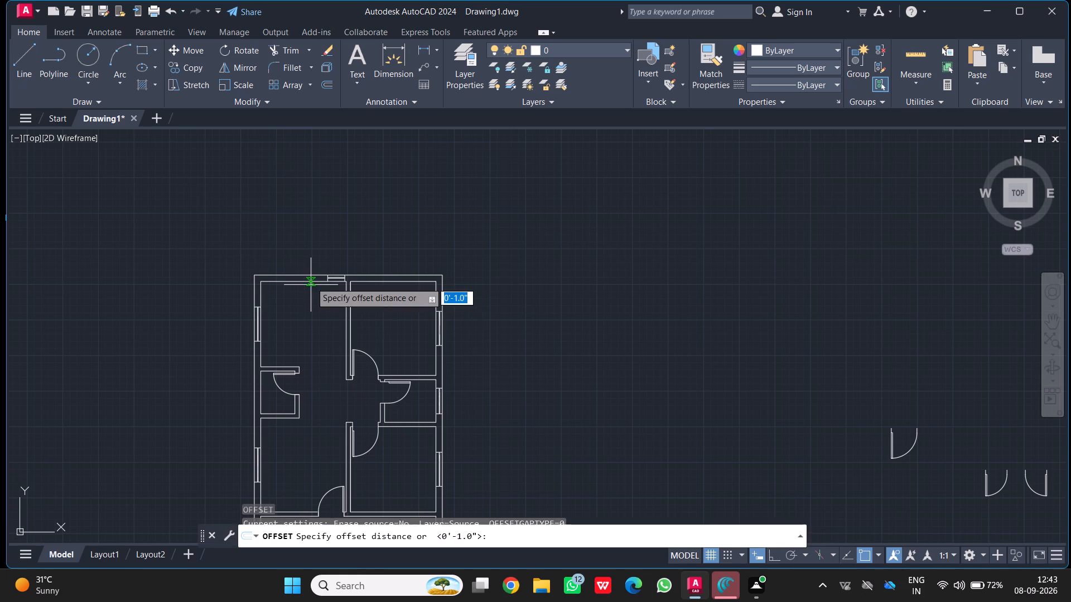
left_click(306, 282)
left_click(305, 317)
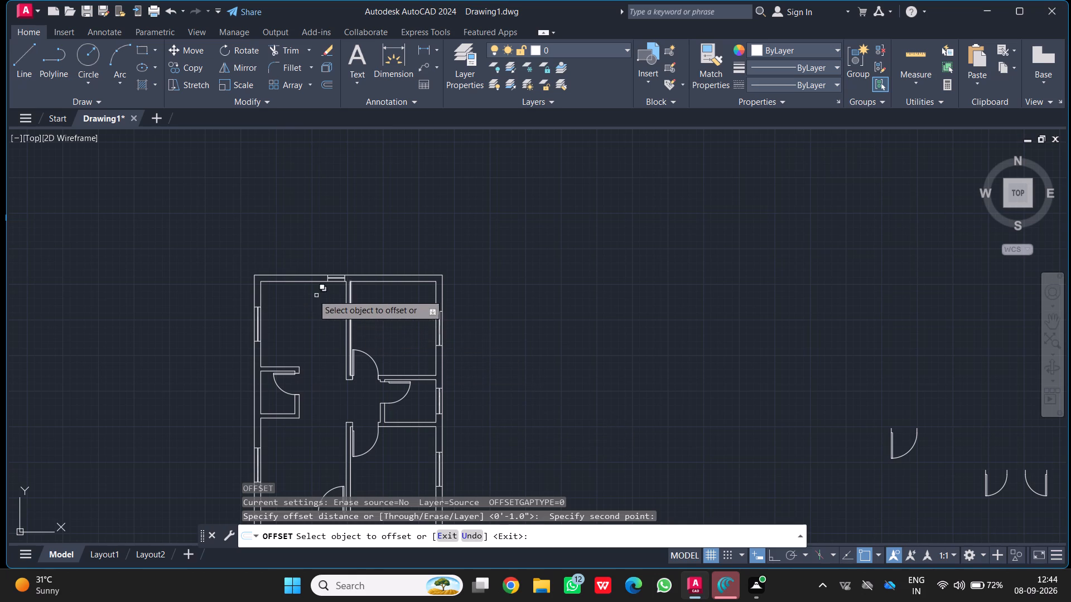
left_click(295, 281)
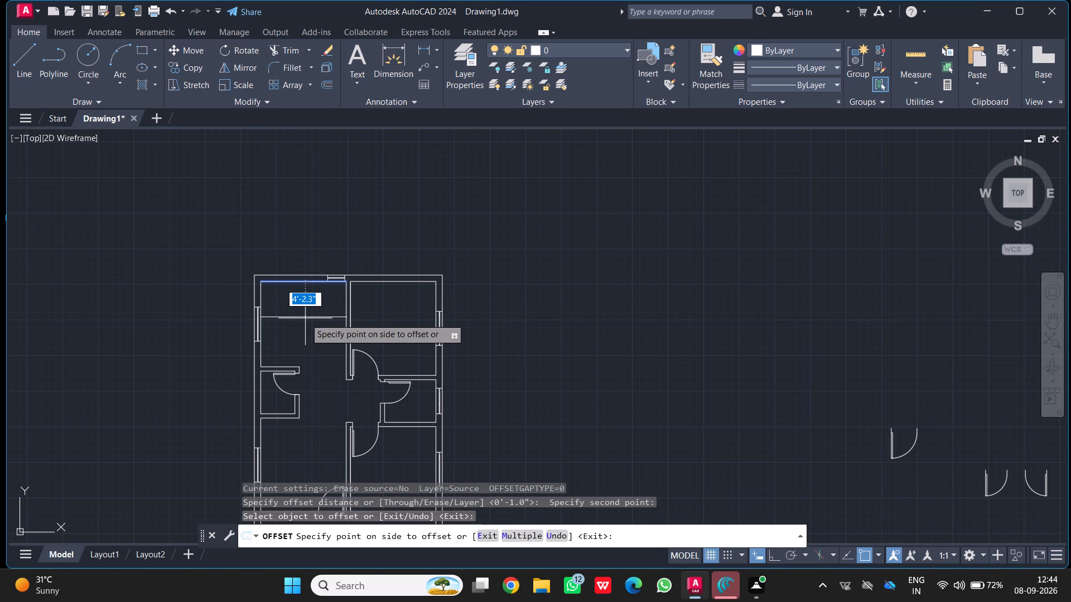
type("1'6\"")
key("Return")
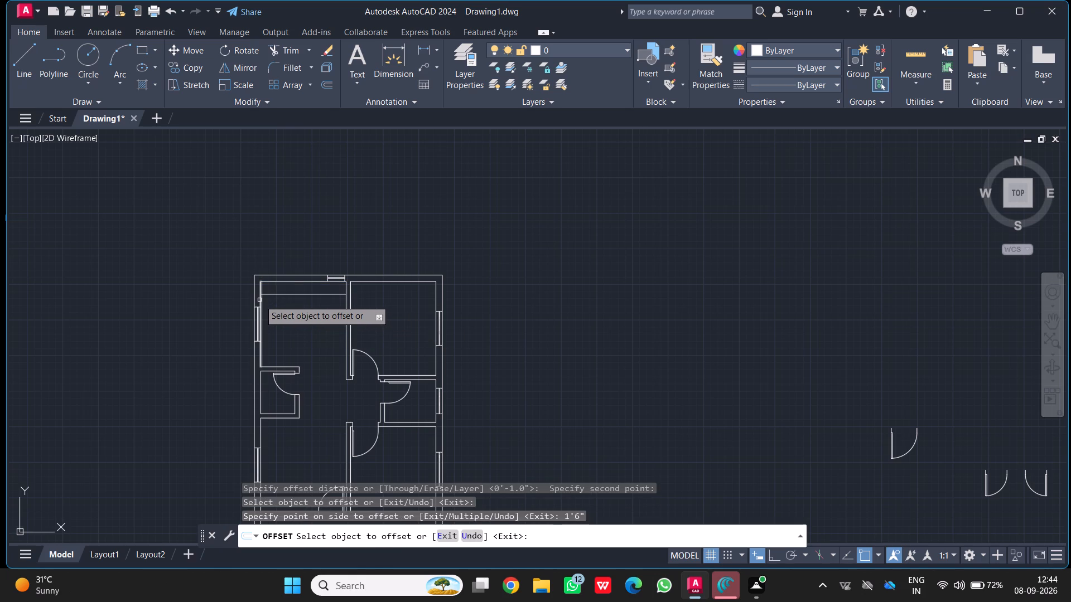
Offset the inner left wall line of the upper left-hand room 1'6" into the room.
left_click(259, 300)
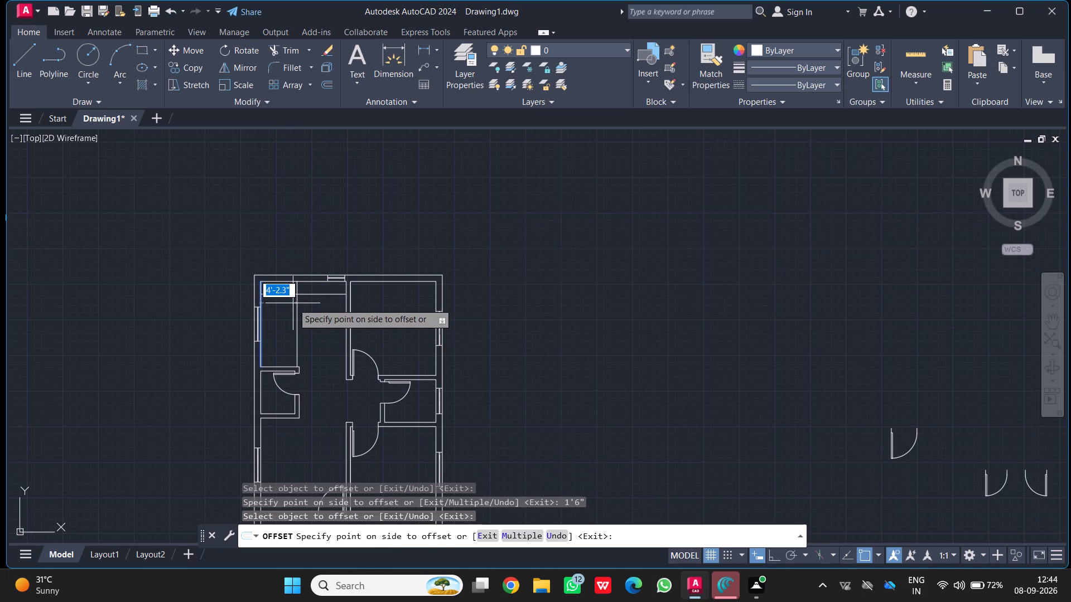
key("1")
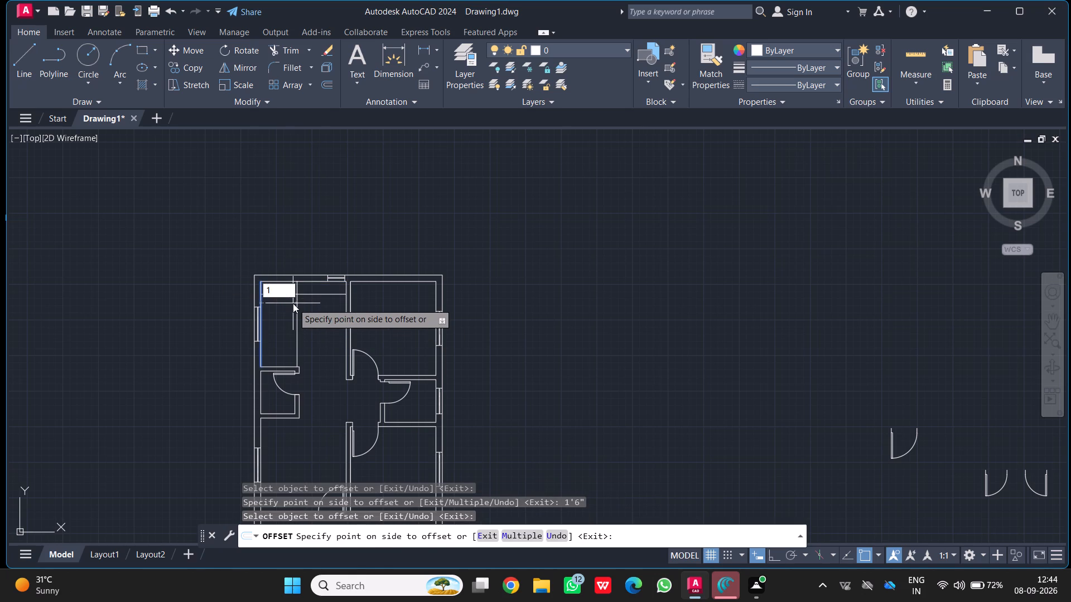
key("apostrophe")
type("6\"")
key("Return")
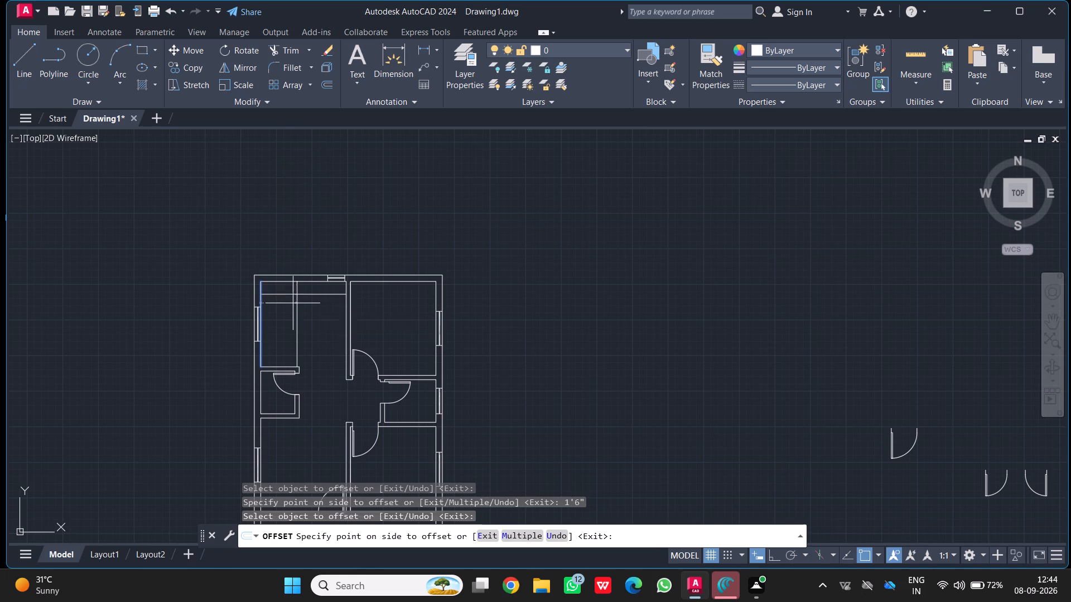
key("Escape")
Trim the overlapping ends of the two 1'6" offset lines where they cross in the upper left-hand room's corner, forming a clean corner.
type("TR")
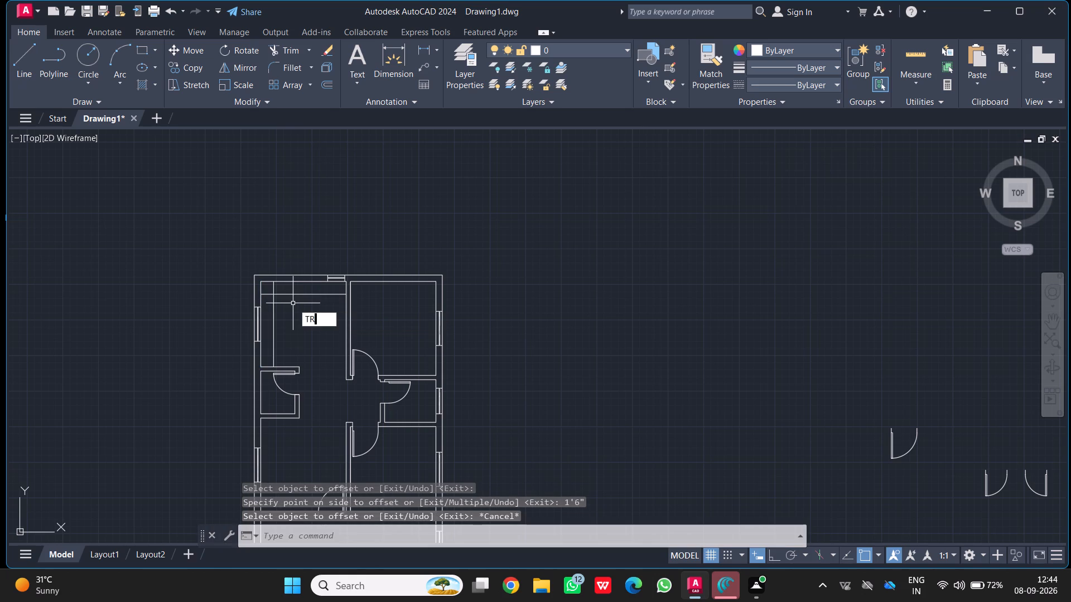
key("Return")
scroll(243, 293, "up", 3)
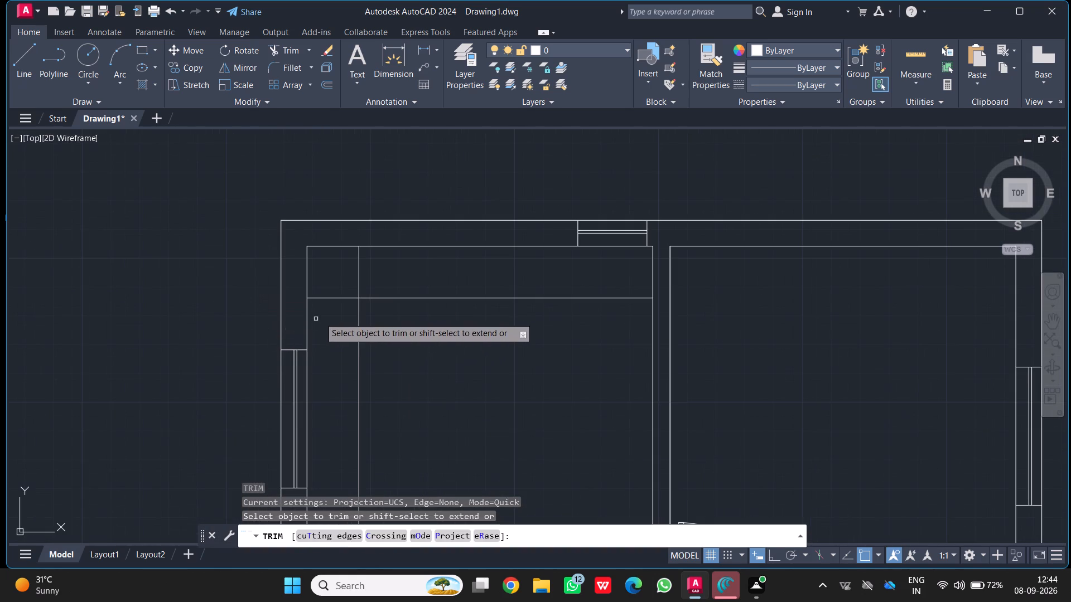
left_click_drag(325, 315, 397, 279)
scroll(397, 279, "down", 2)
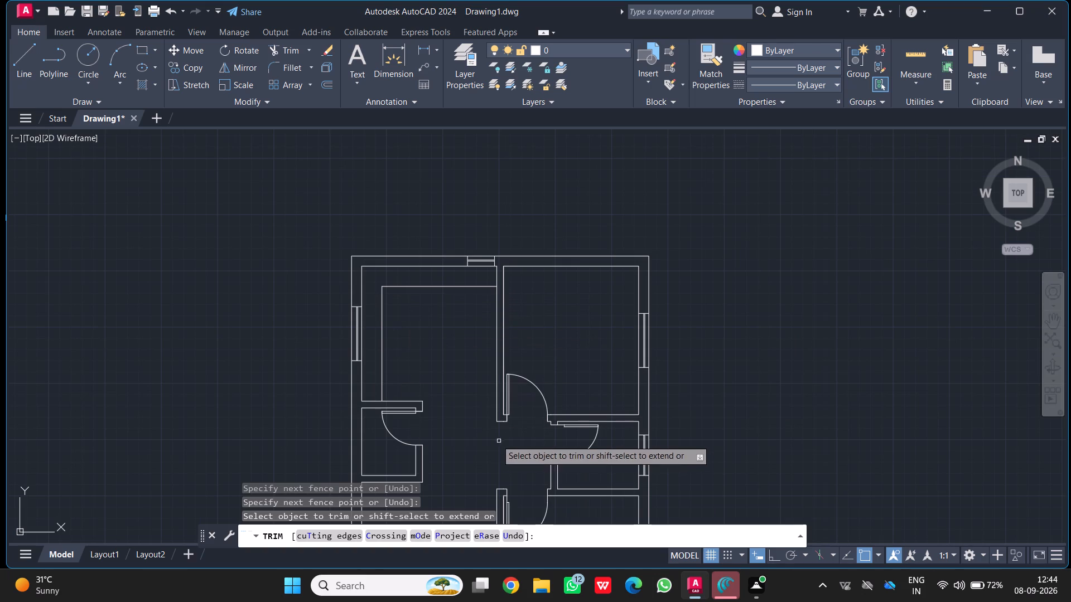
key("Escape")
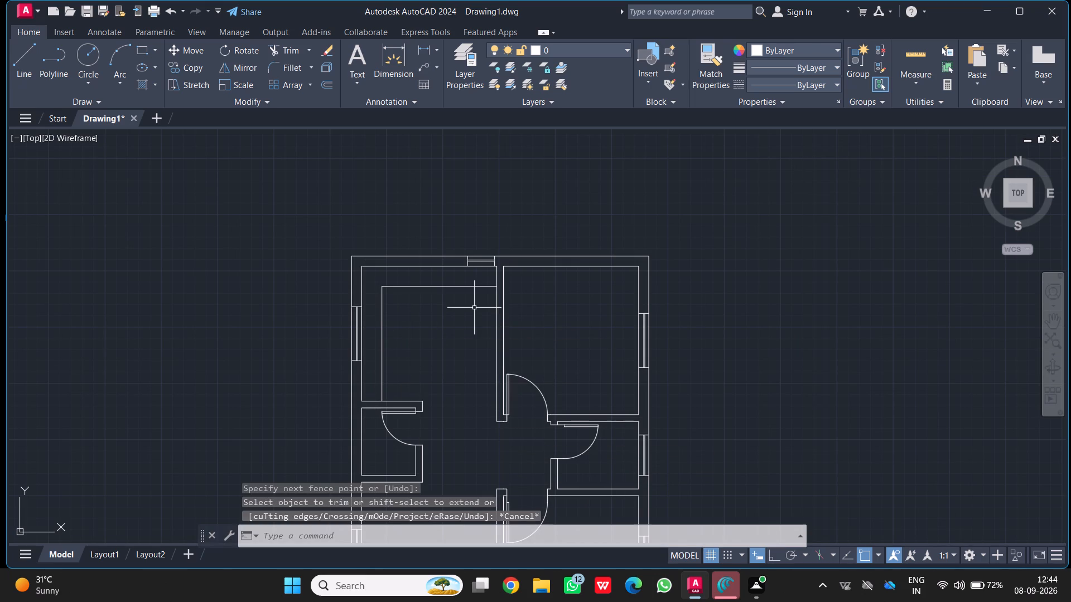
Insert the Bed - Queen block from DesignCenter's Home - Space Planner.dwg into the empty area left of the floor plan.
middle_click_drag(474, 308, 442, 268)
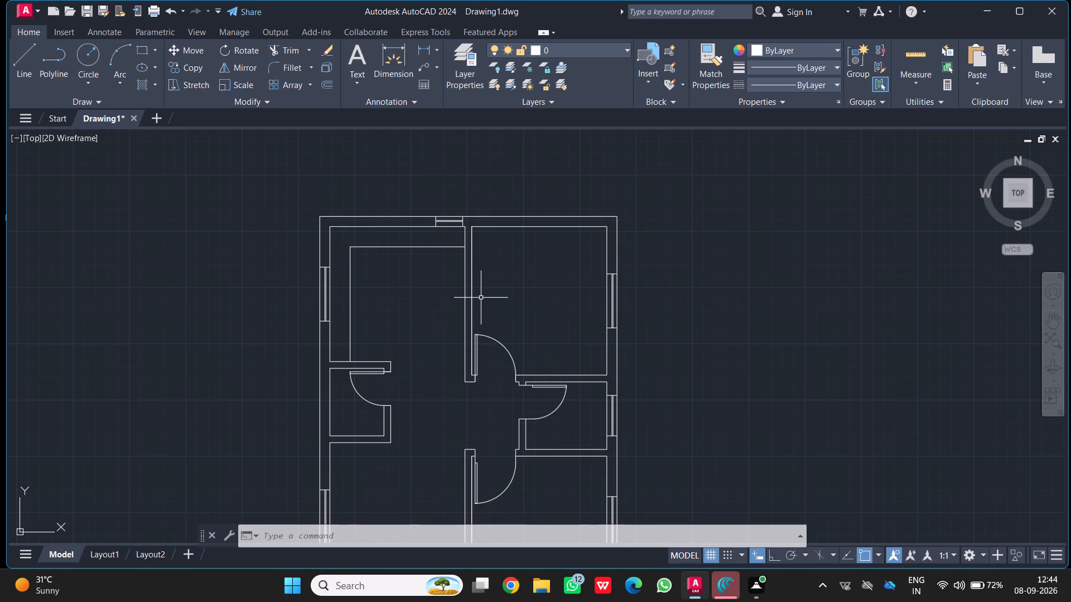
middle_click_drag(544, 344, 542, 306)
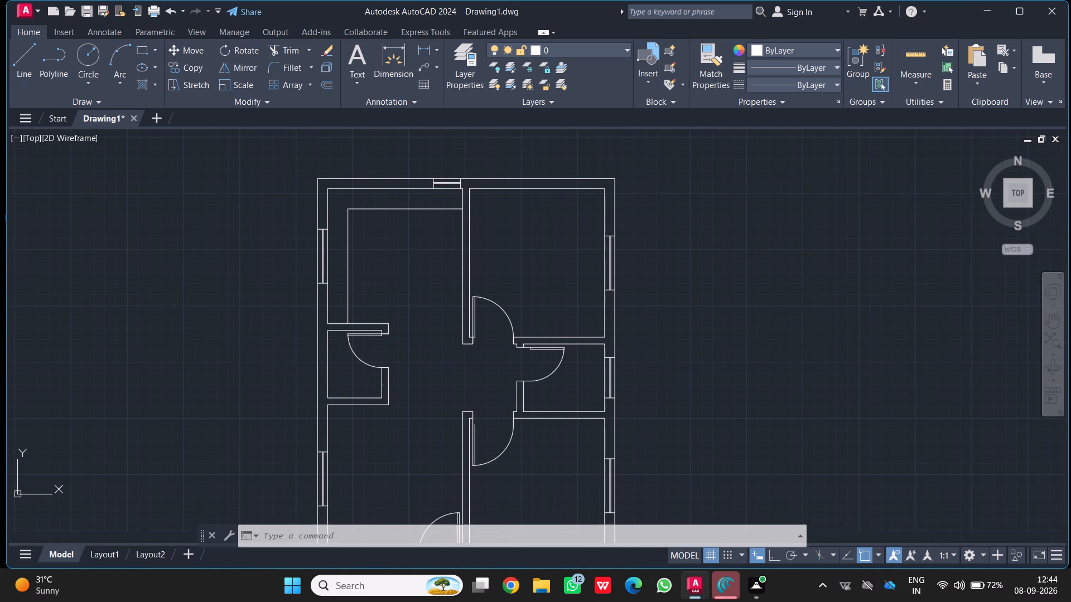
type("DC")
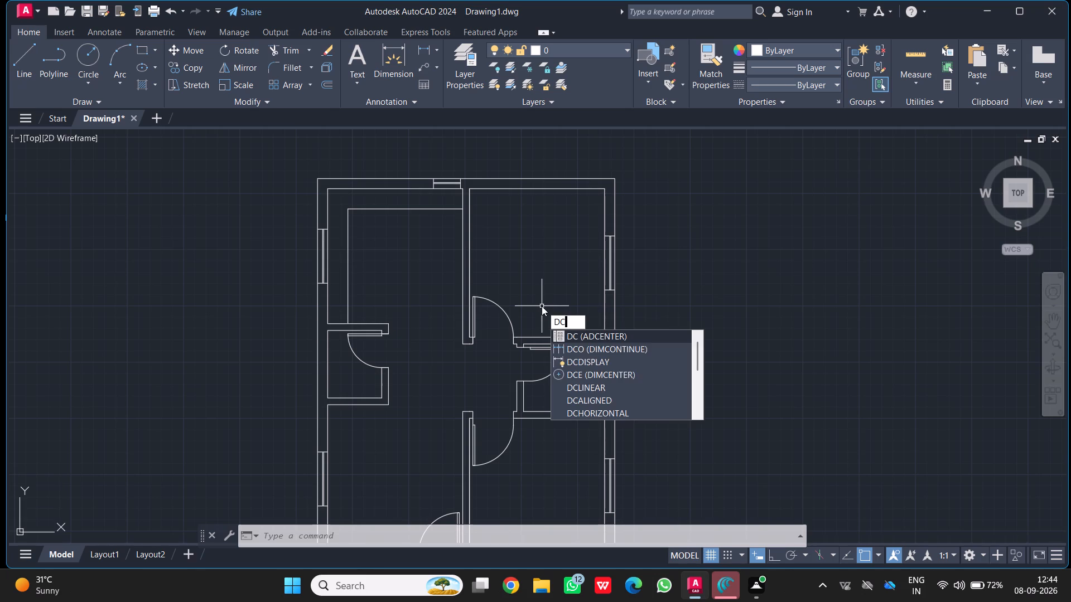
key("Return")
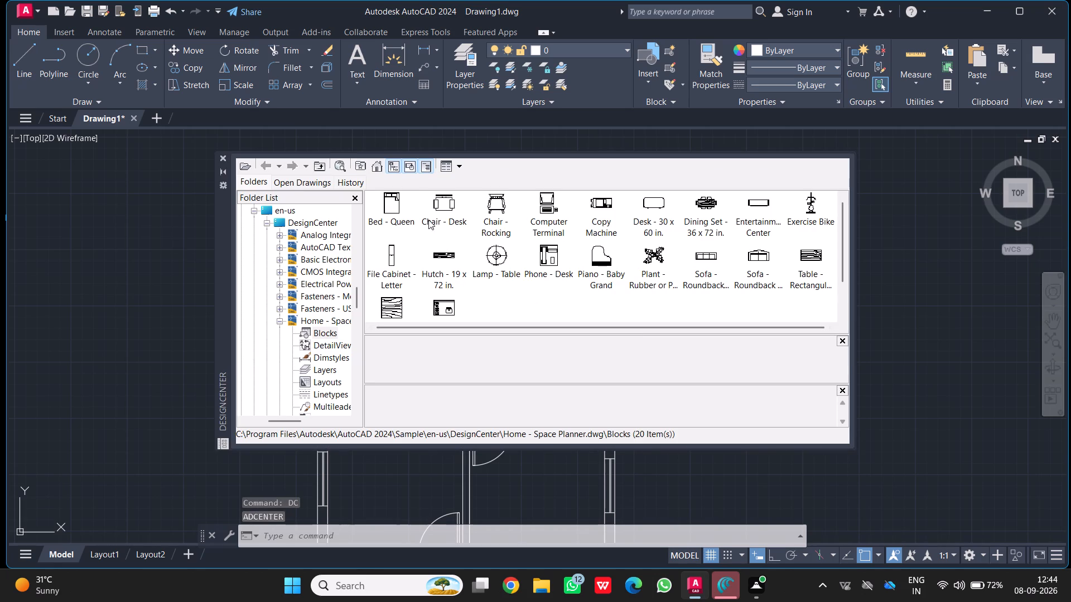
left_click_drag(399, 200, 103, 245)
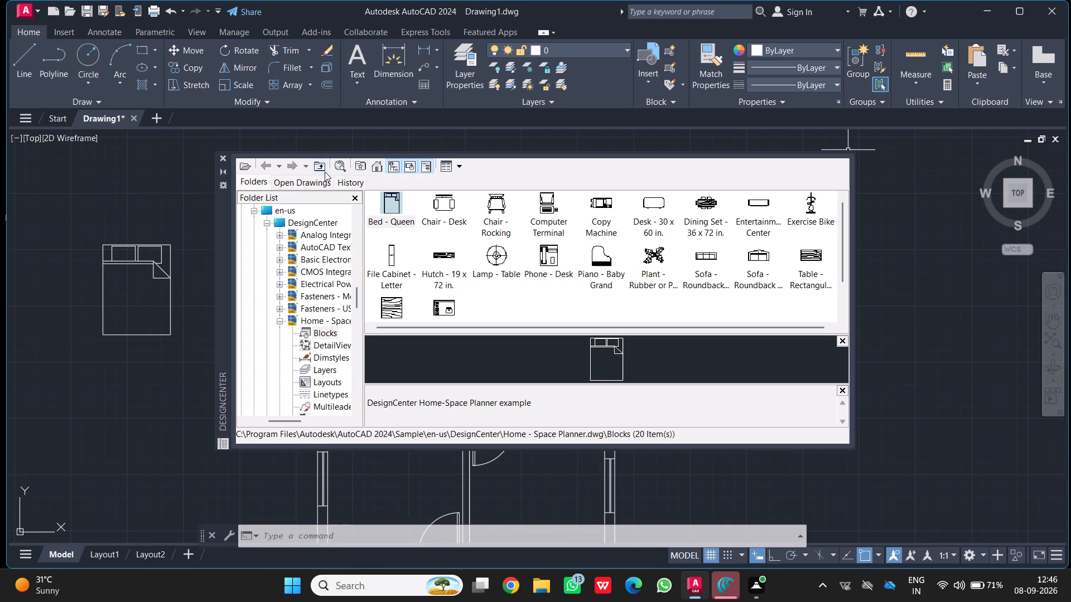
Browse the en-us sample folders in DesignCenter and preview the Kitchens.dwg and Landscaping.dwg libraries.
left_click(377, 168)
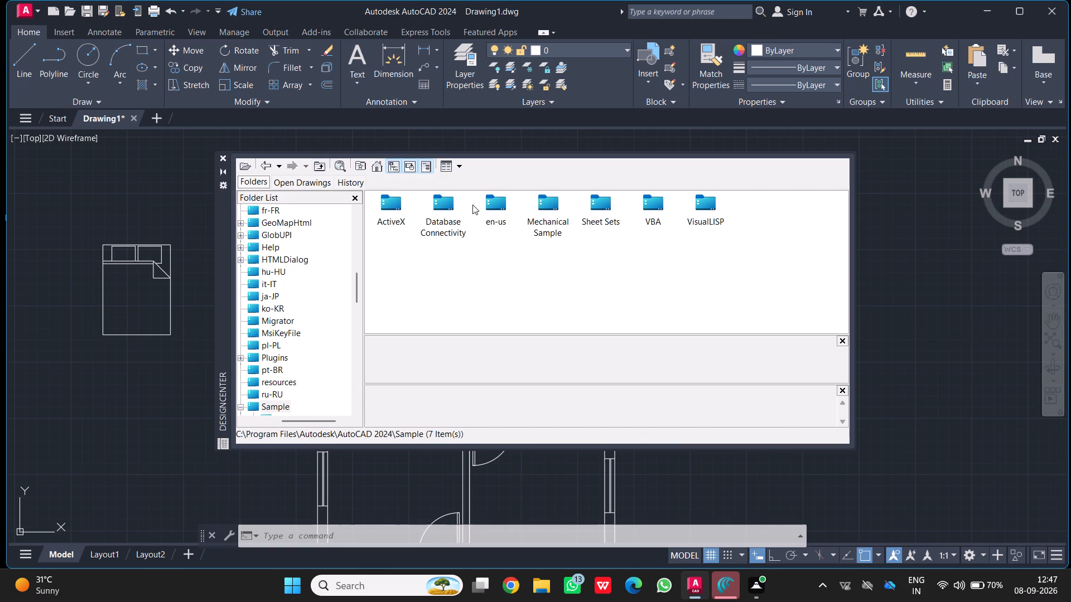
double_click(485, 203)
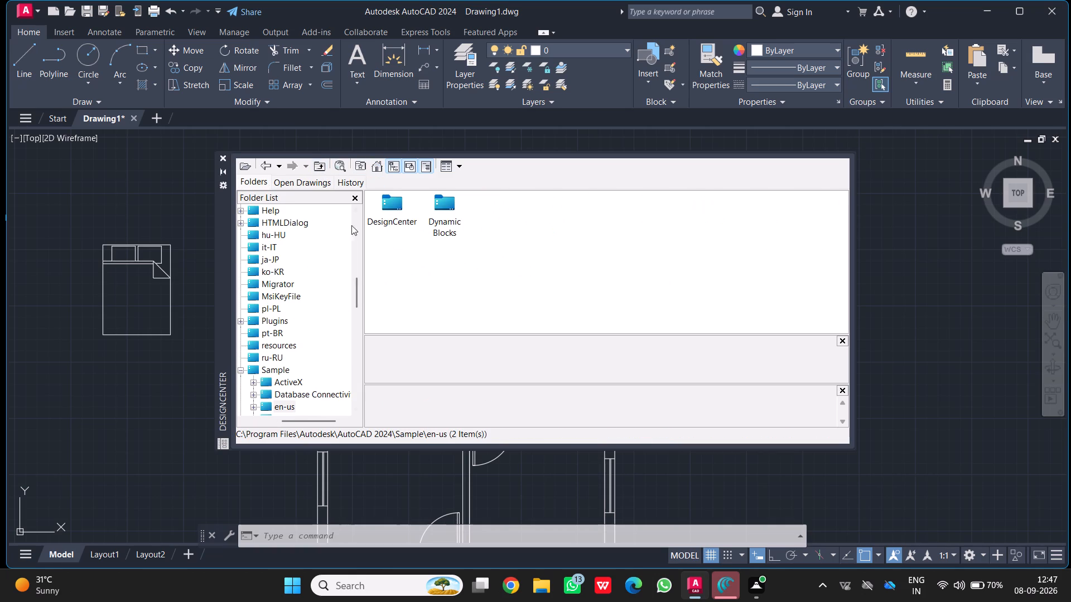
double_click(439, 206)
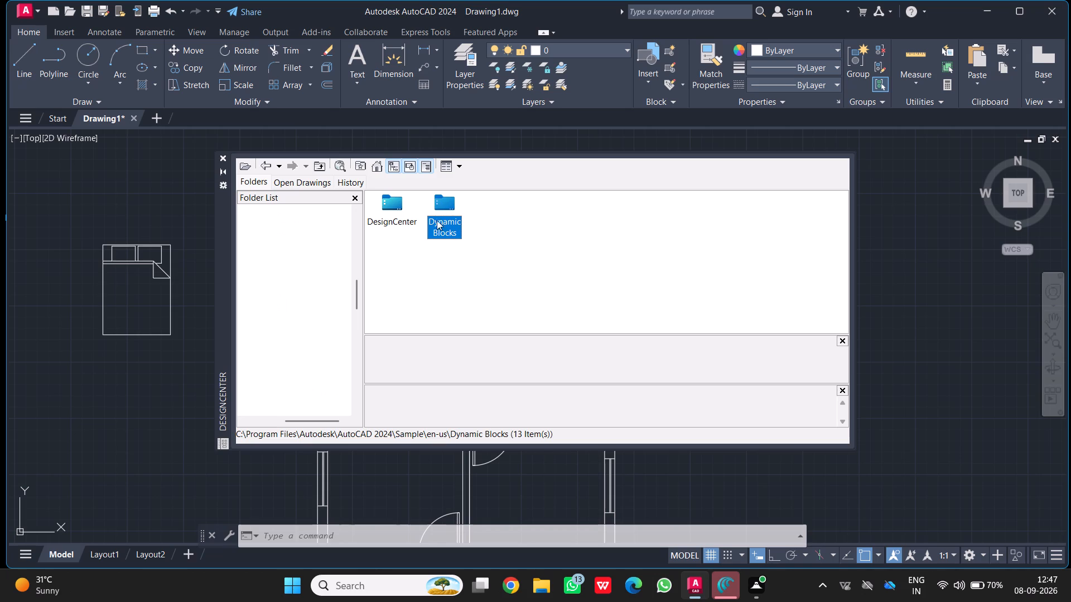
left_click(370, 173)
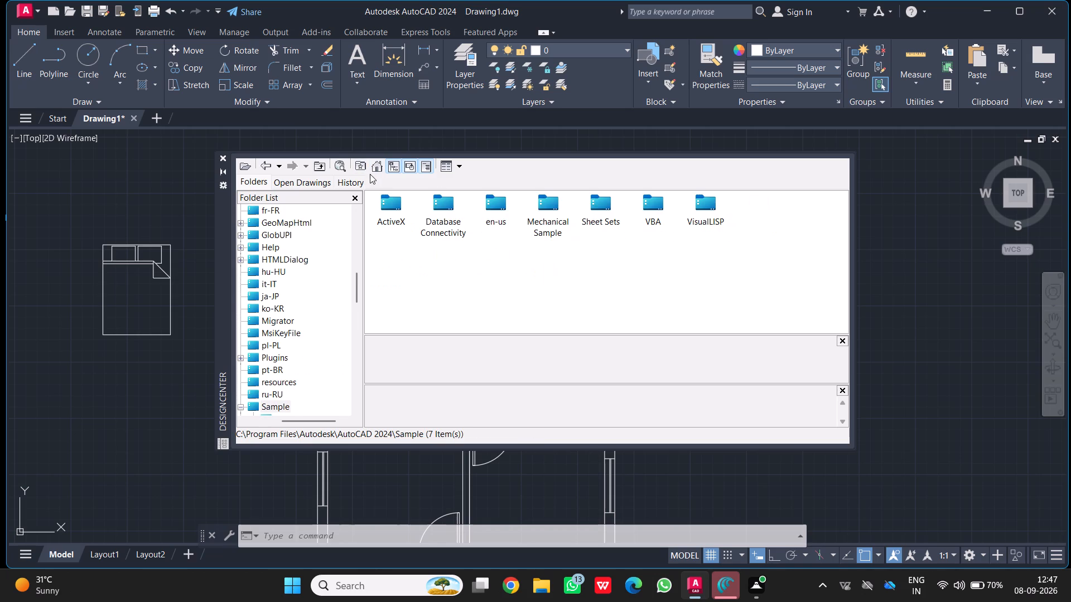
left_click(479, 198)
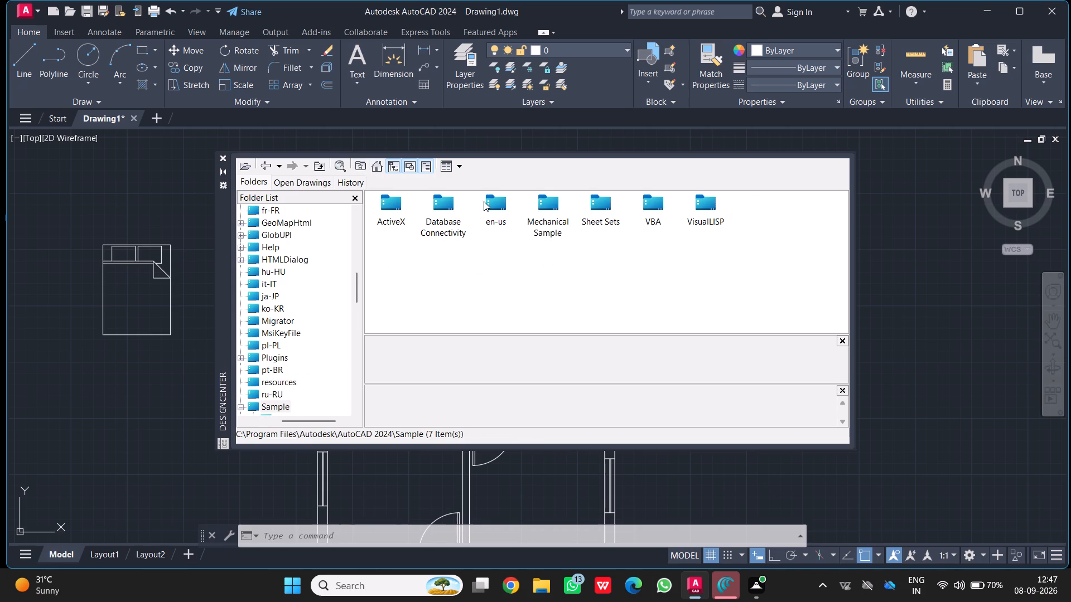
double_click(488, 203)
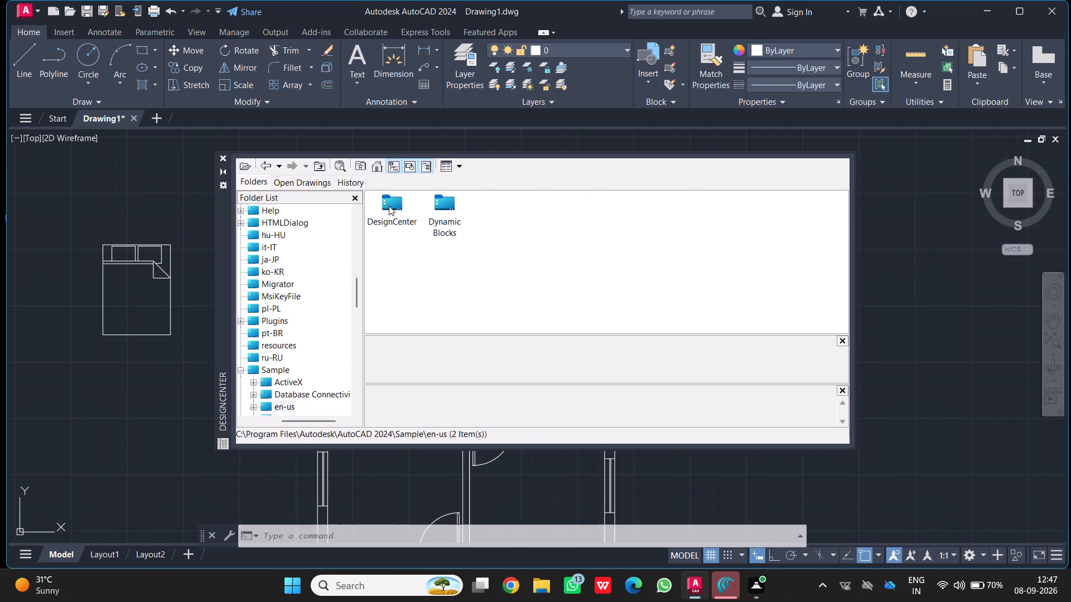
double_click(389, 206)
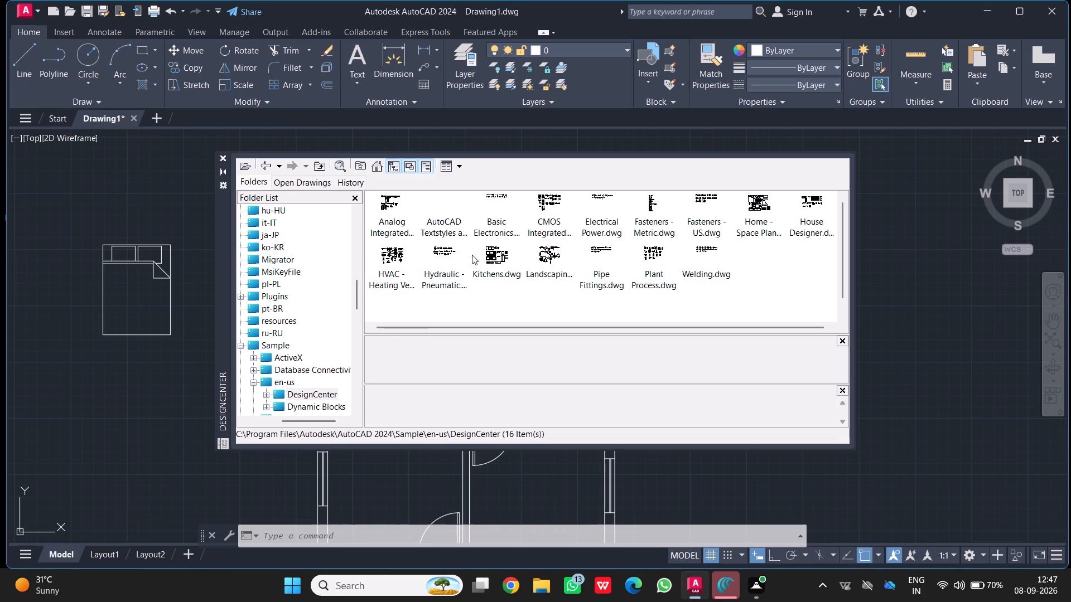
left_click(489, 256)
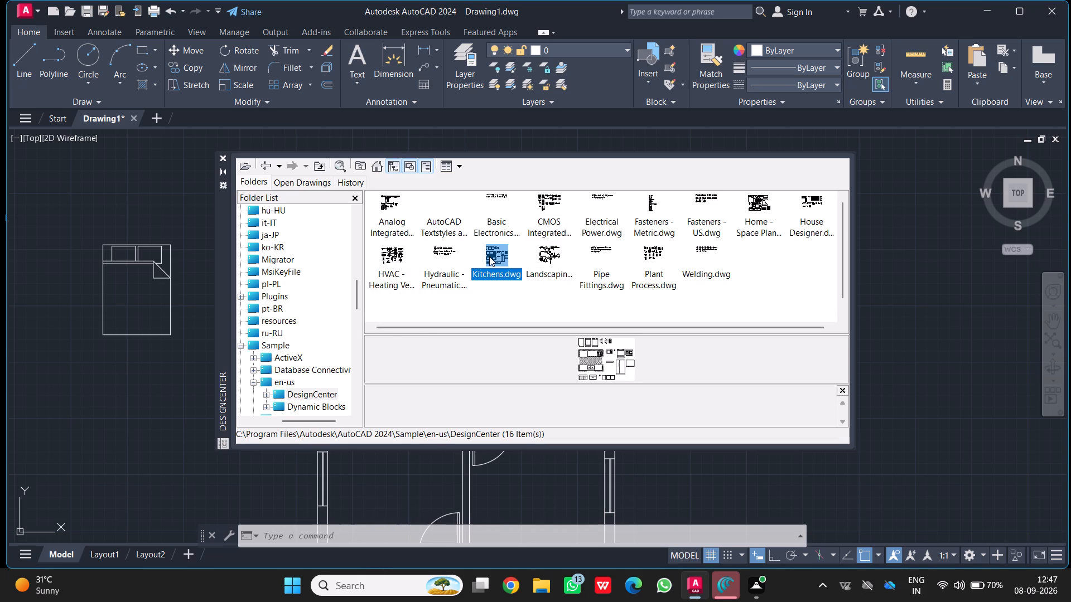
left_click(552, 259)
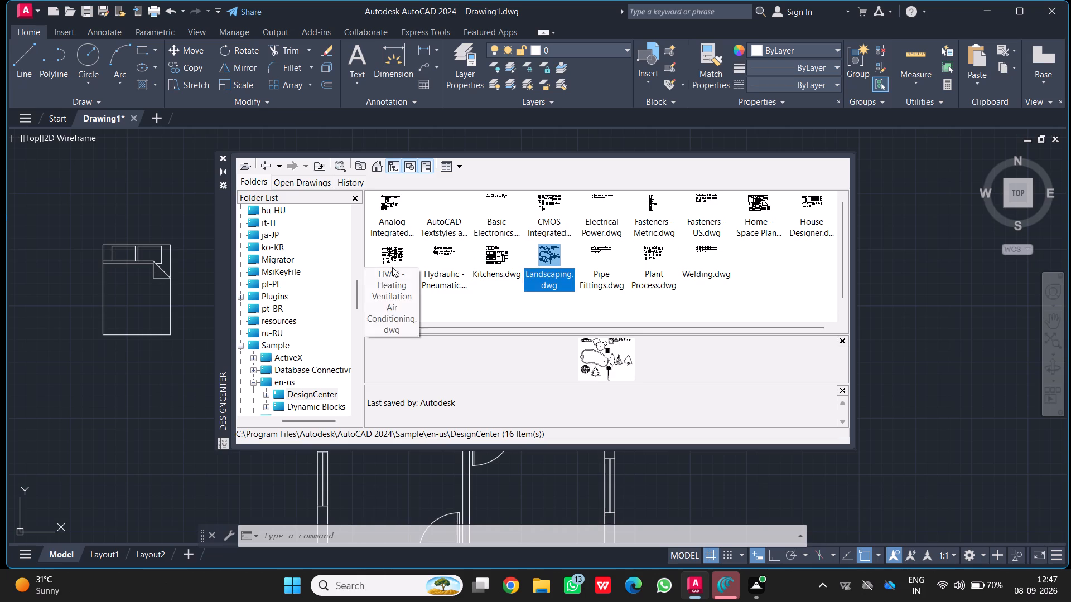
left_click(392, 267)
Look through the Dynamic Blocks folder and the blocks of Analog Integrated Circuits.dwg for usable furnishings.
left_click(267, 162)
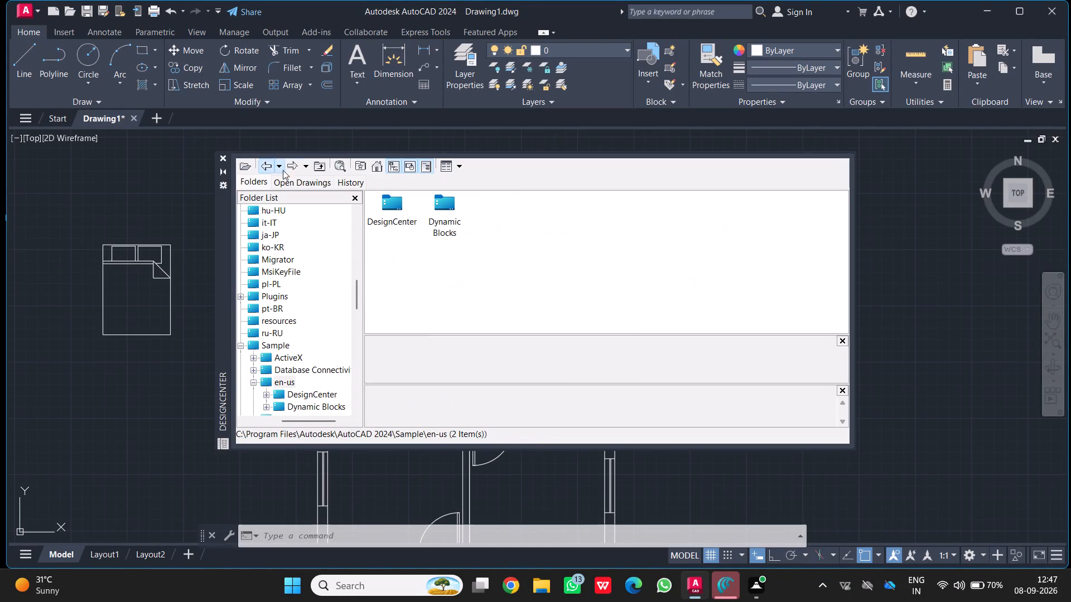
double_click(437, 204)
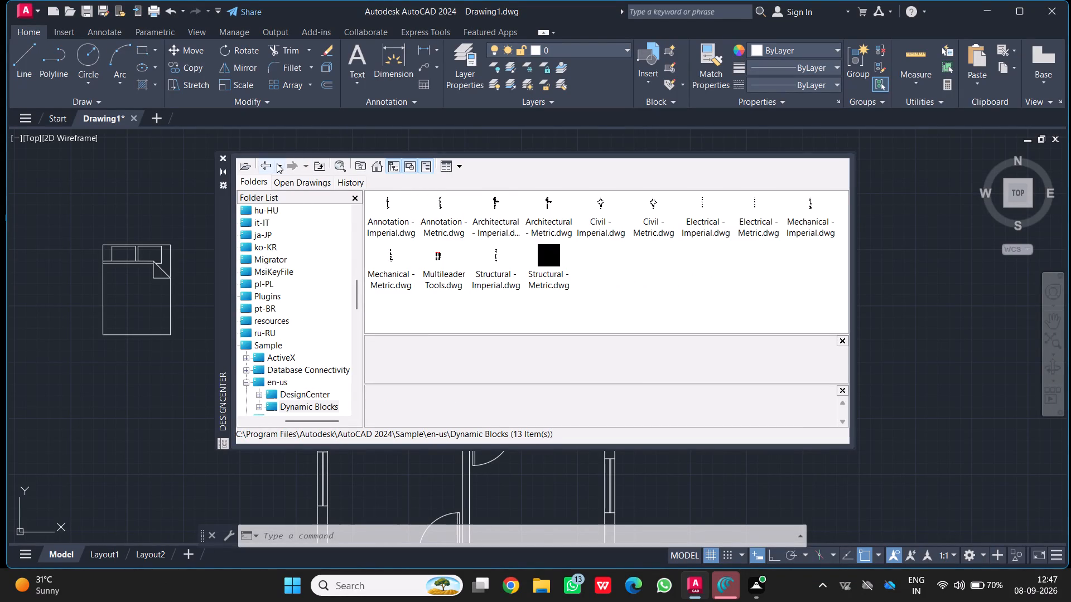
left_click(264, 162)
double_click(388, 197)
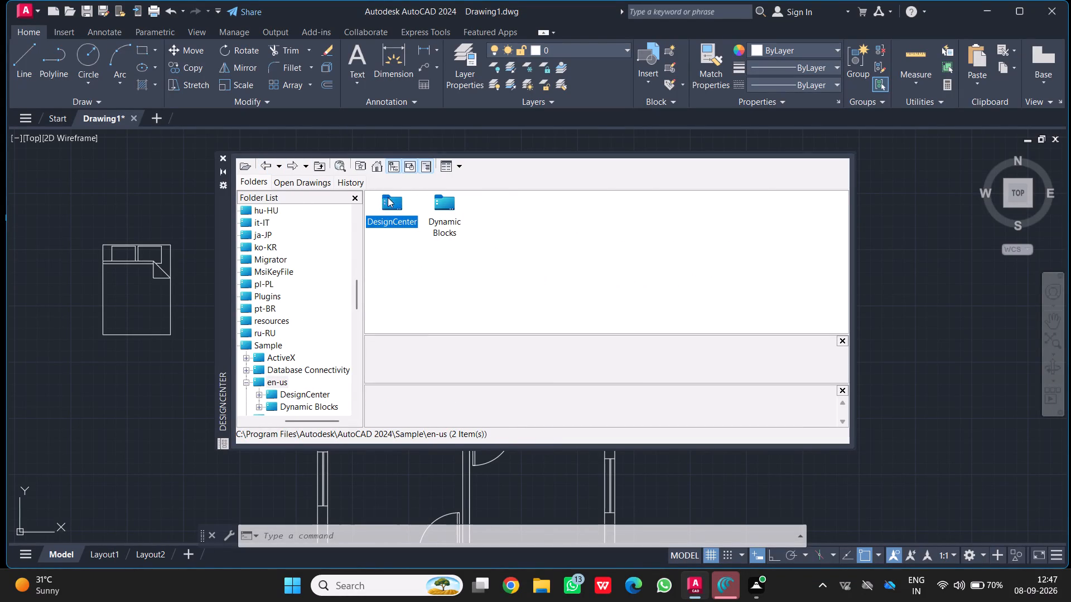
double_click(389, 205)
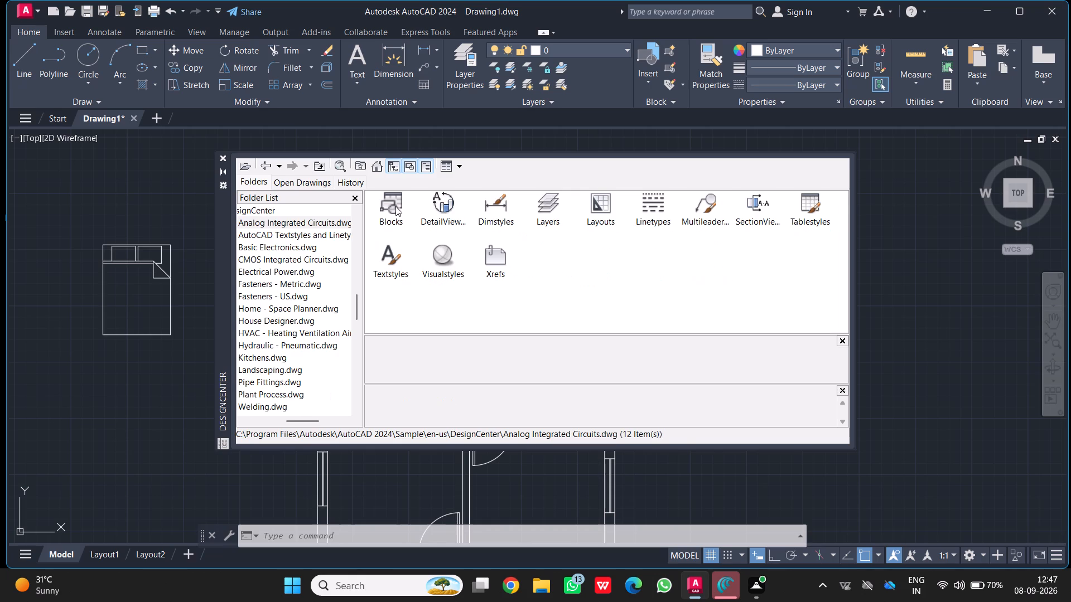
double_click(395, 206)
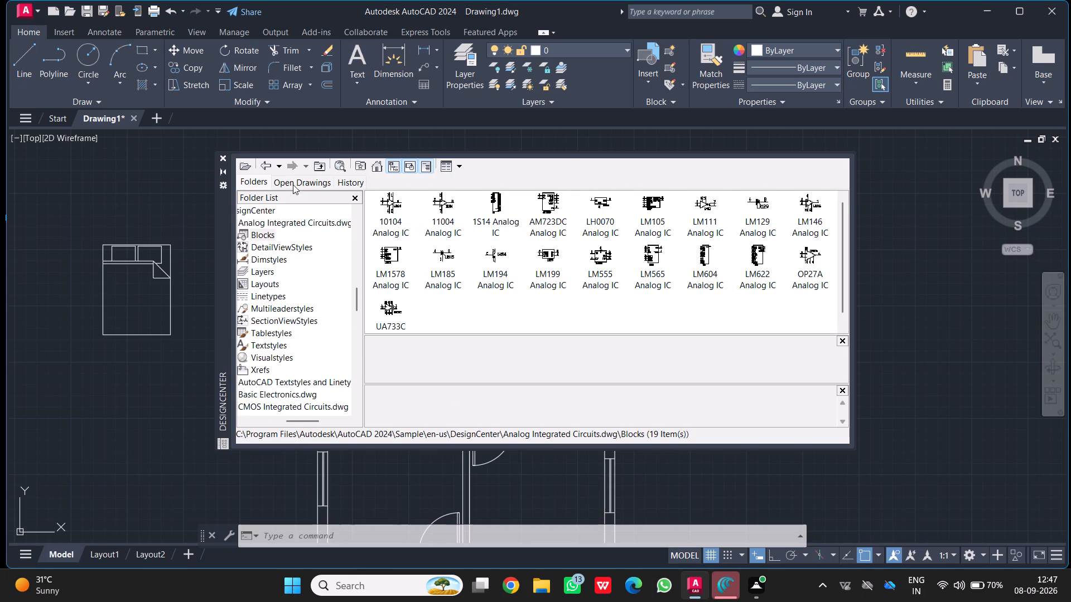
left_click(266, 162)
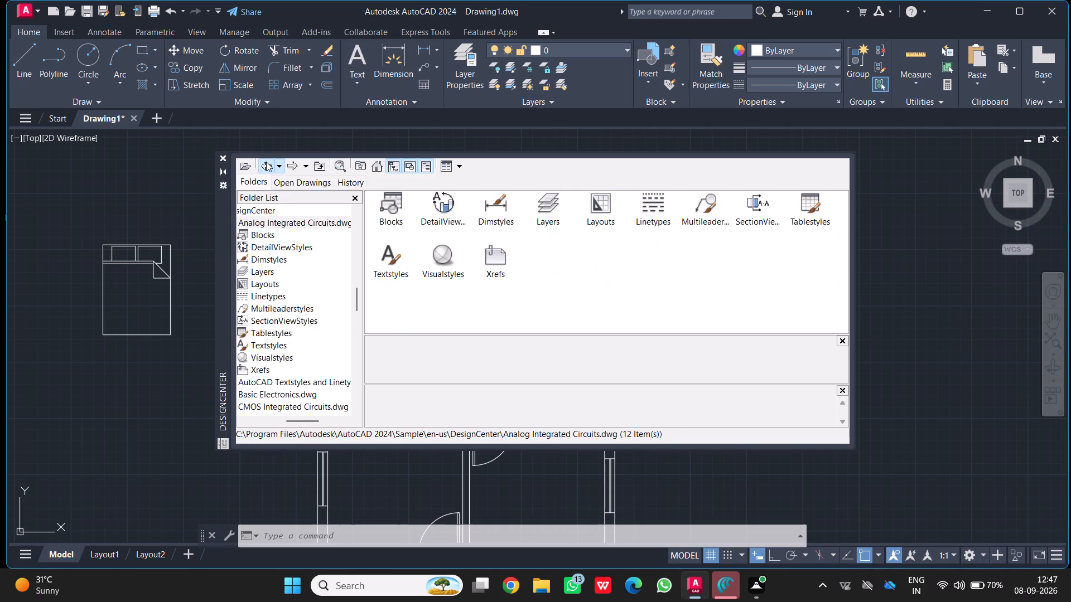
left_click(266, 162)
Insert the Range-Oven - 30 in top block from Kitchens.dwg into the empty area right of the floor plan.
double_click(498, 252)
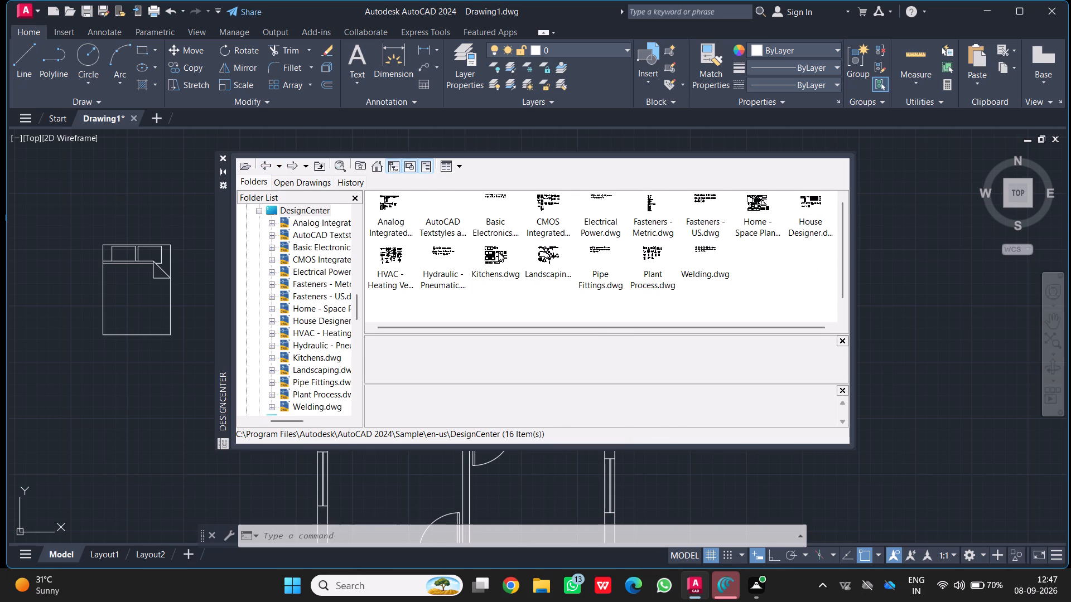
double_click(396, 208)
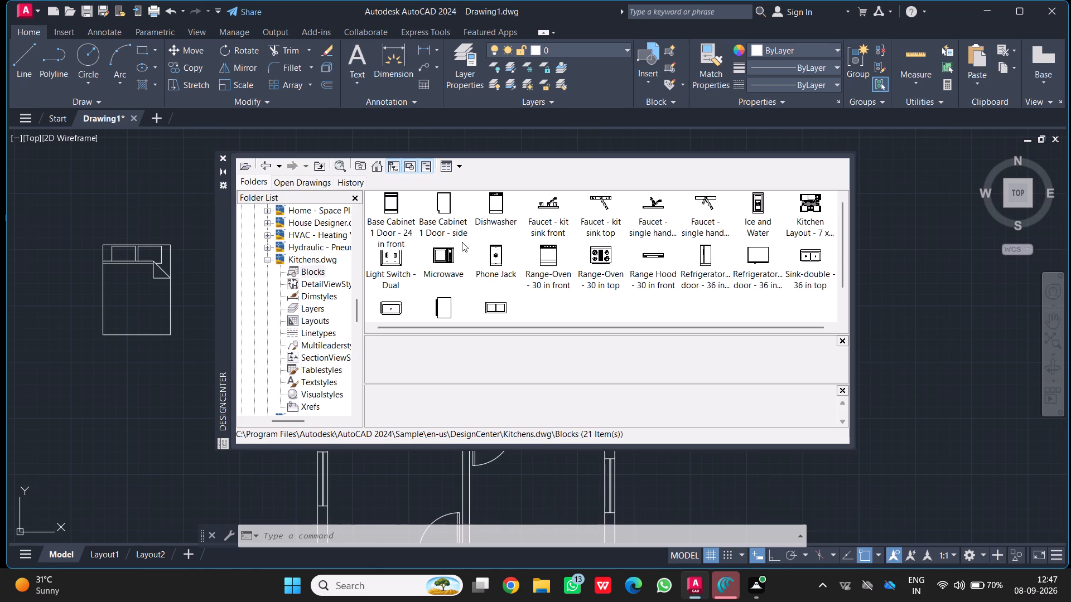
left_click(794, 200)
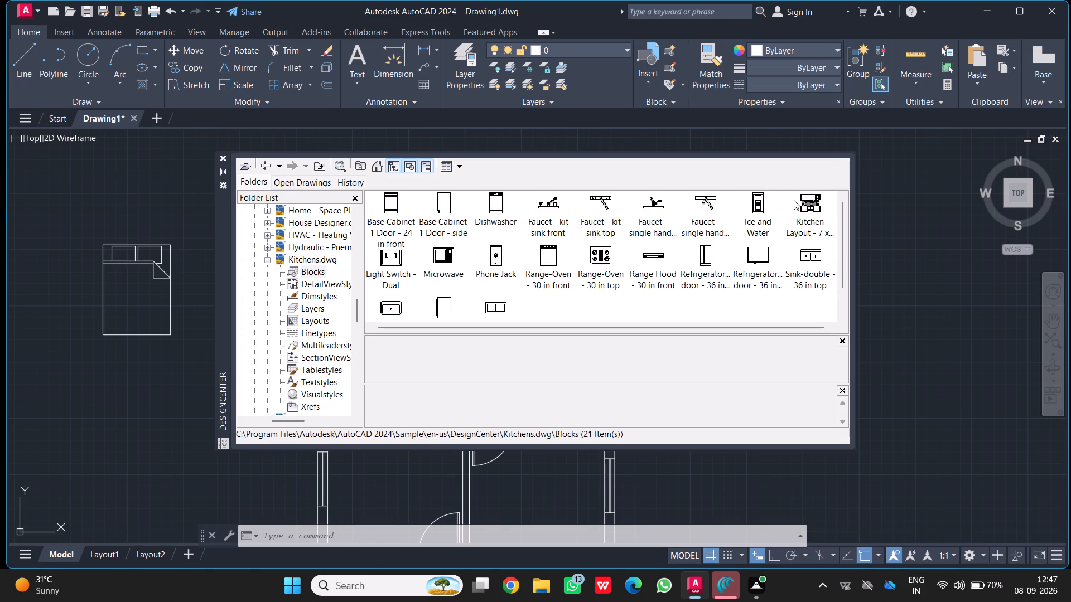
left_click(802, 204)
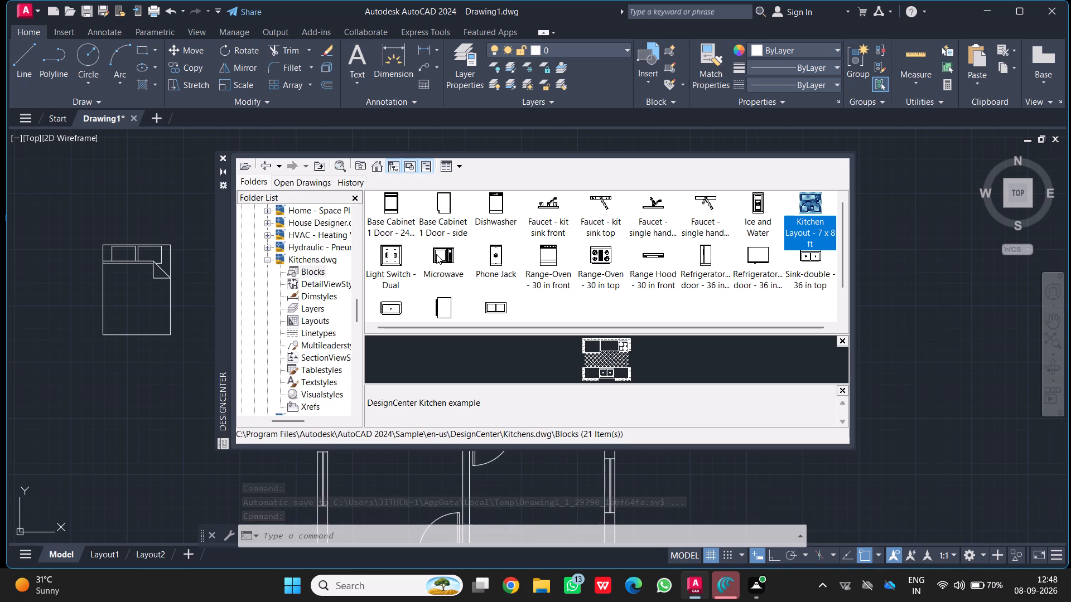
left_click_drag(589, 258, 657, 308)
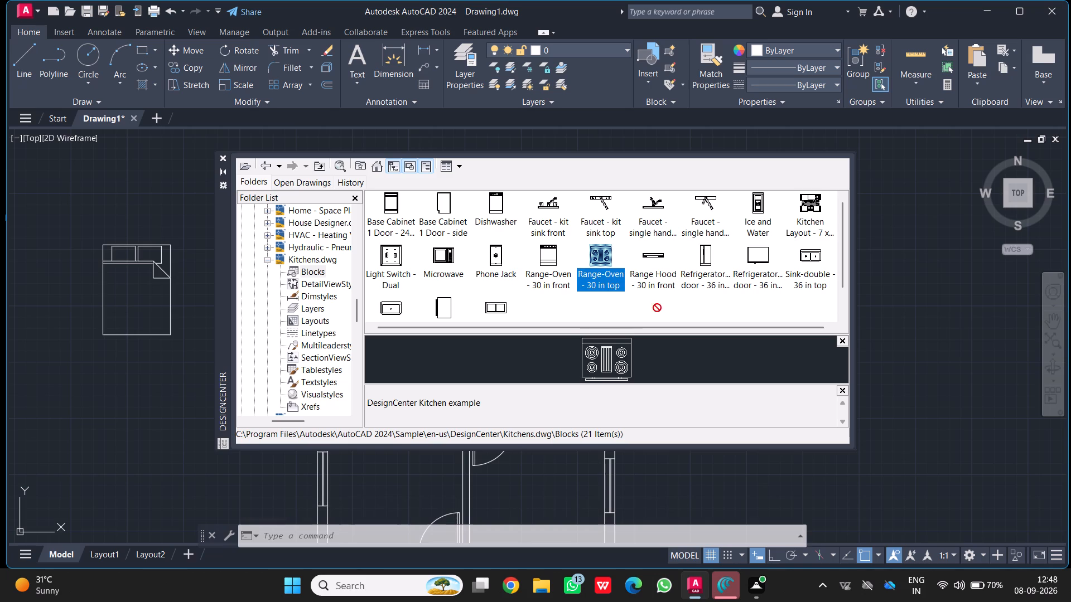
left_click_drag(657, 308, 920, 310)
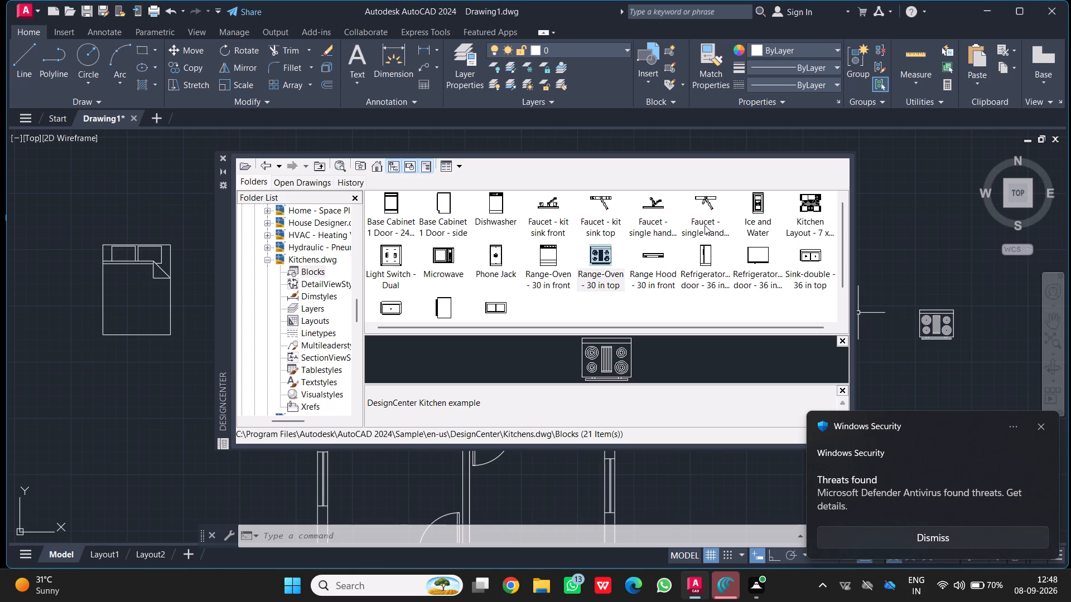
Insert the Sink-double - 36 in top block above the range-oven, and the Microwave block above the sink.
left_click_drag(802, 249, 827, 264)
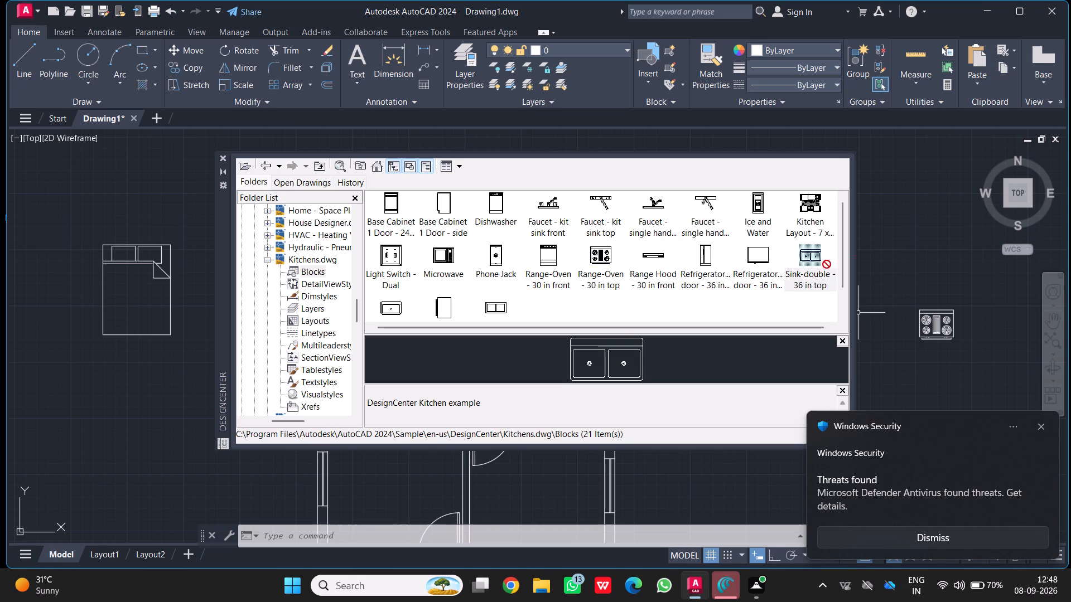
left_click_drag(827, 264, 908, 253)
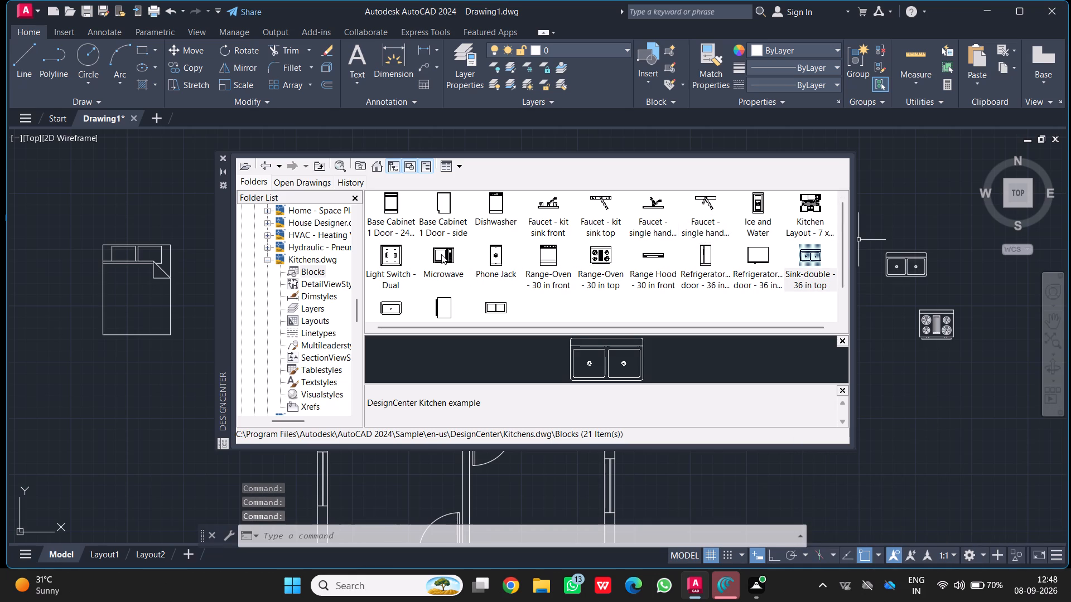
left_click_drag(441, 254, 901, 215)
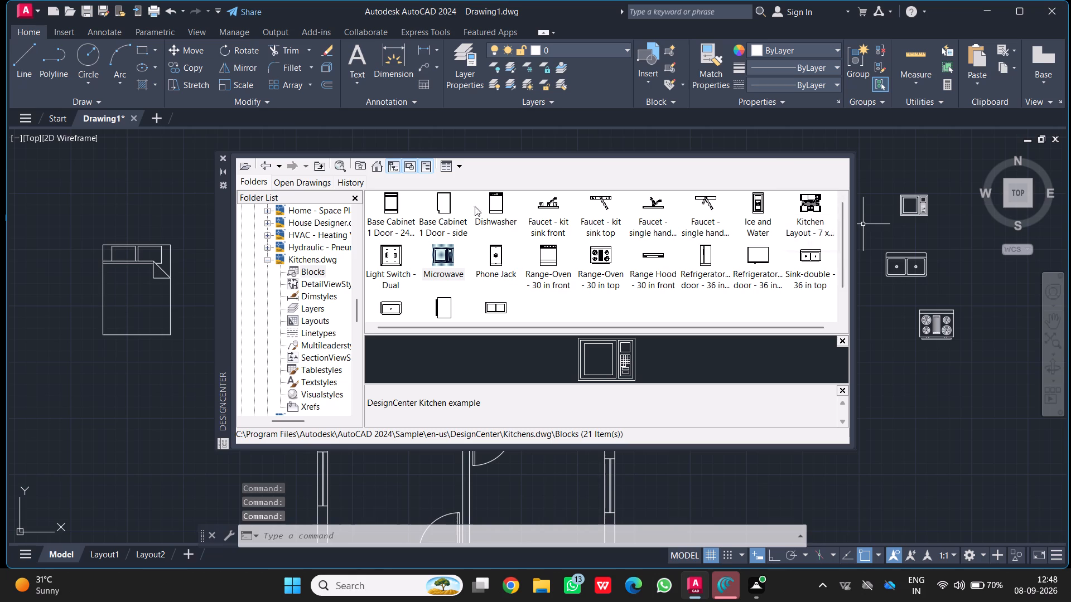
Insert the Toilet - top block from House Designer.dwg below the range-oven and close DesignCenter.
left_click(268, 166)
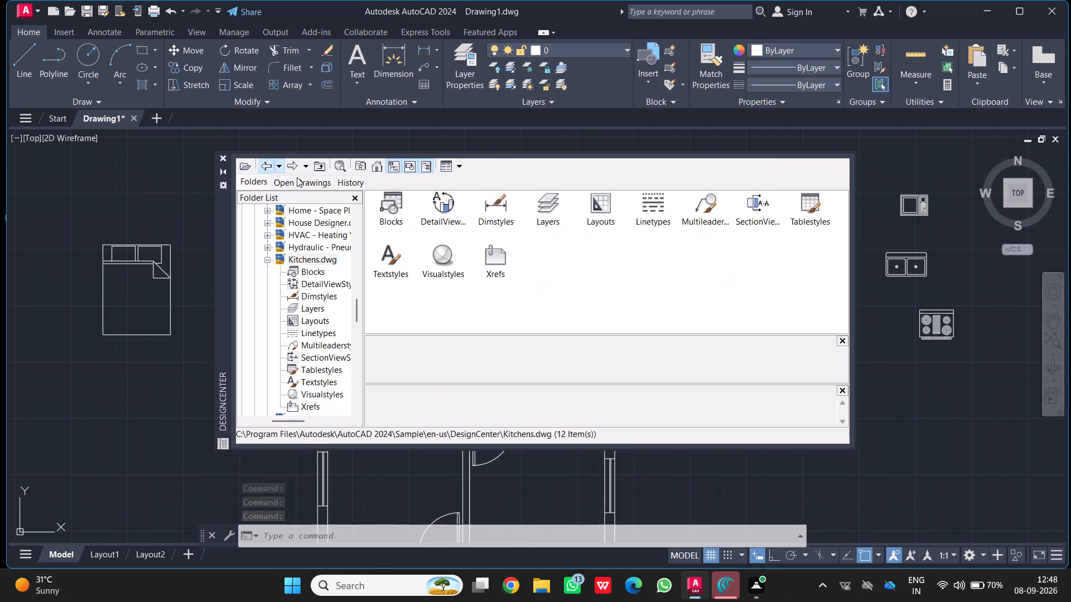
left_click(273, 166)
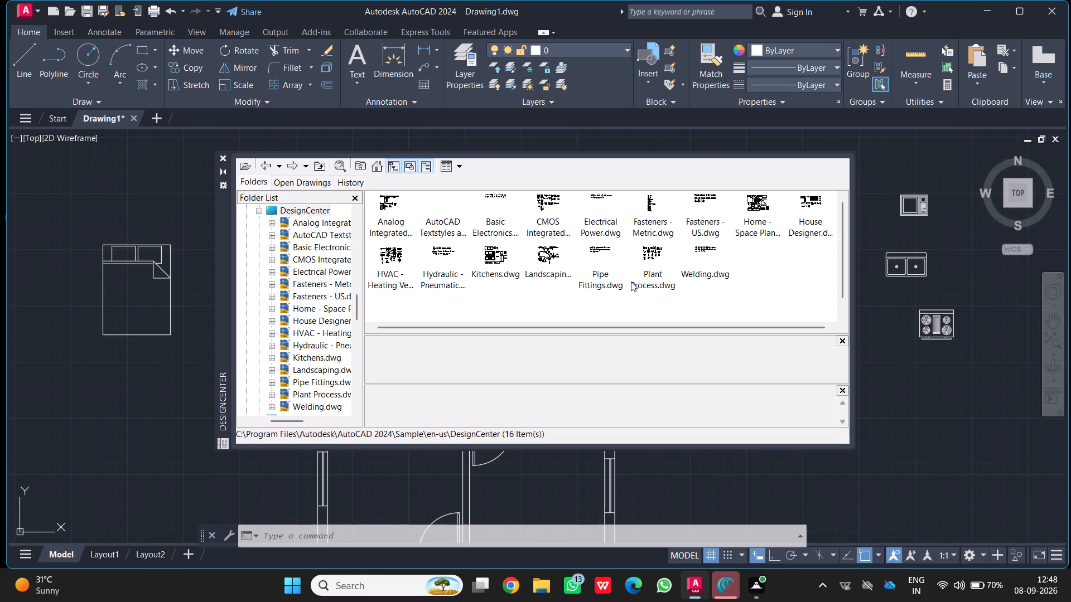
double_click(804, 201)
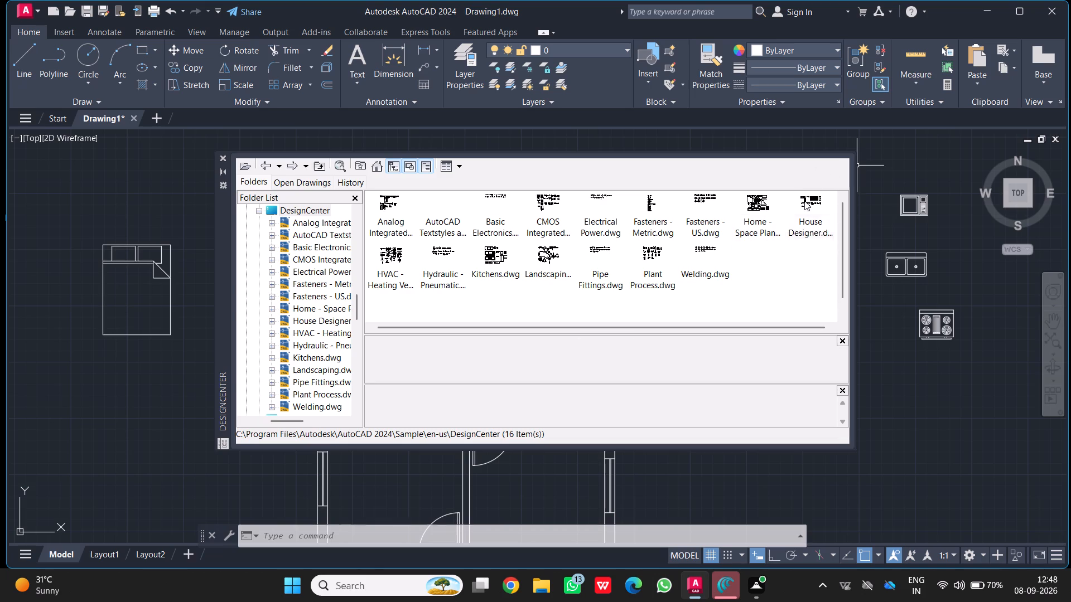
double_click(391, 193)
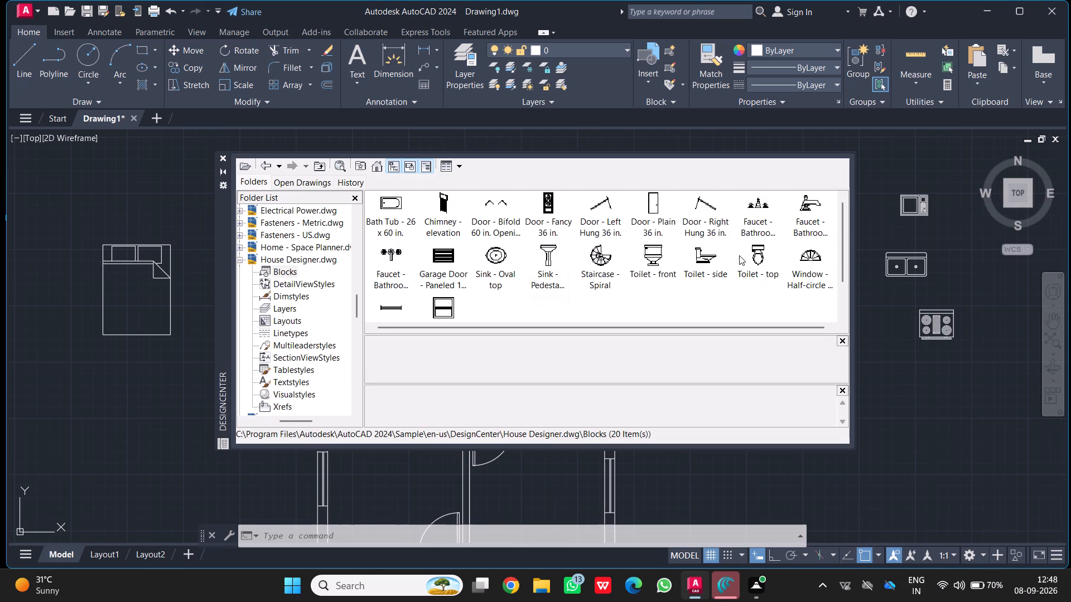
left_click_drag(753, 256, 930, 394)
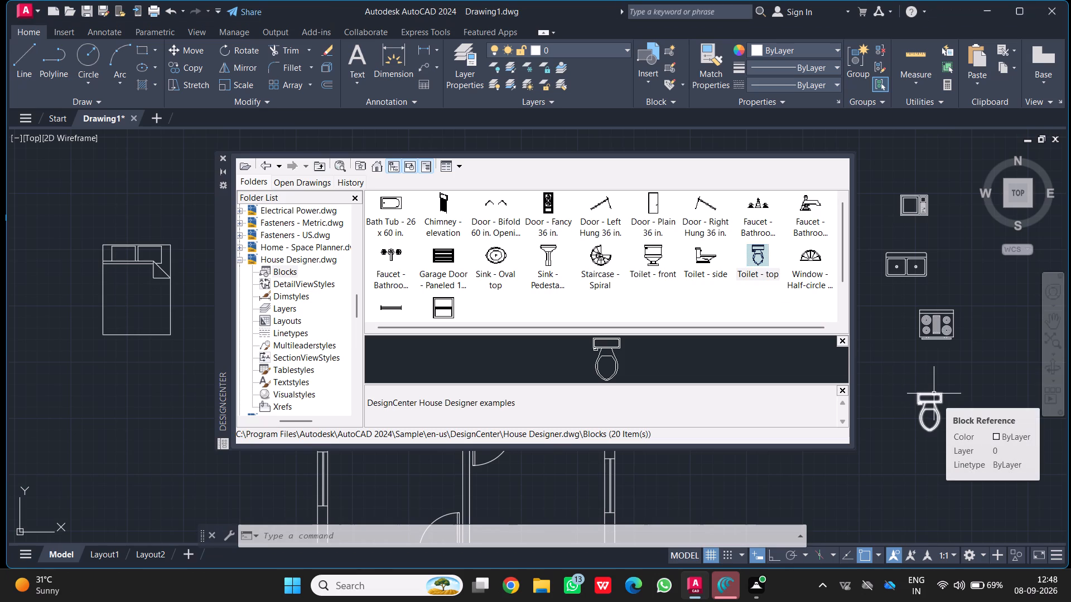
left_click(228, 158)
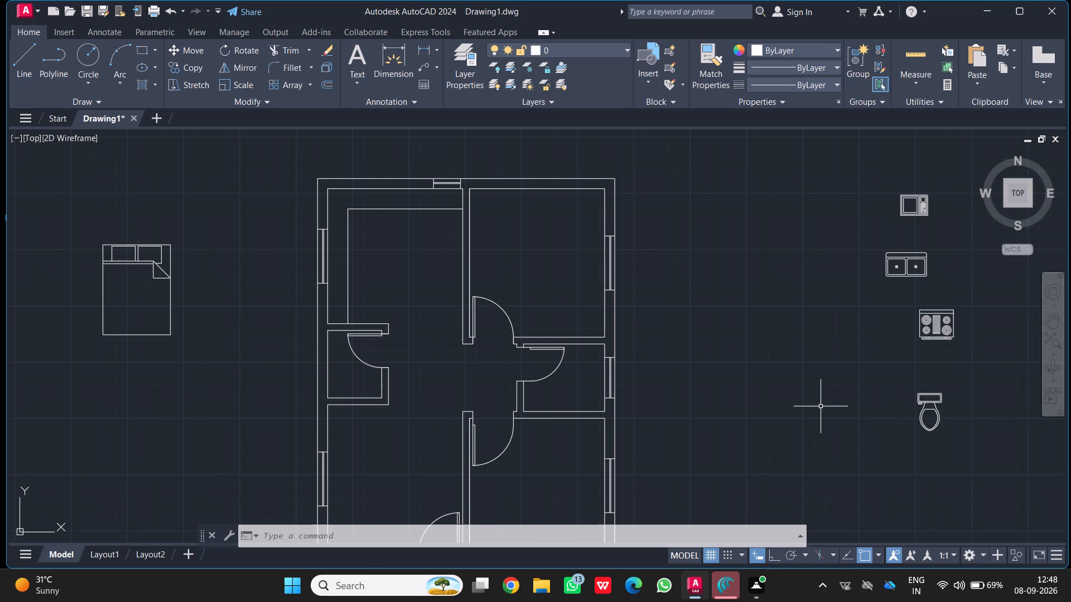
Rotate the toilet block 270° about the middle of its tank so the tank faces east.
scroll(758, 383, "down", 2)
middle_click_drag(762, 382, 692, 316)
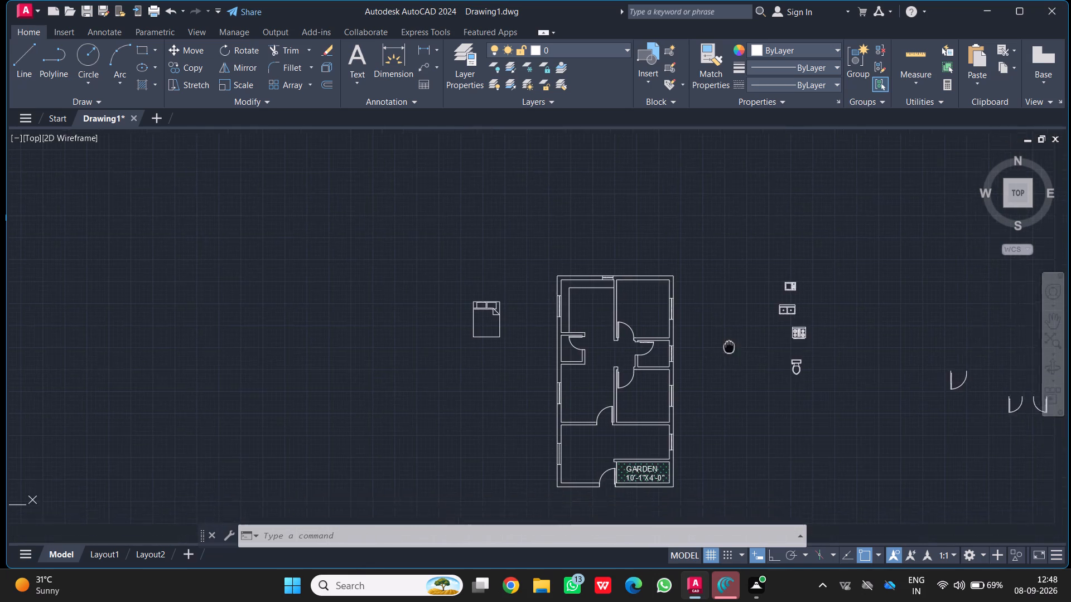
middle_click_drag(692, 316, 680, 307)
scroll(737, 282, "up", 1)
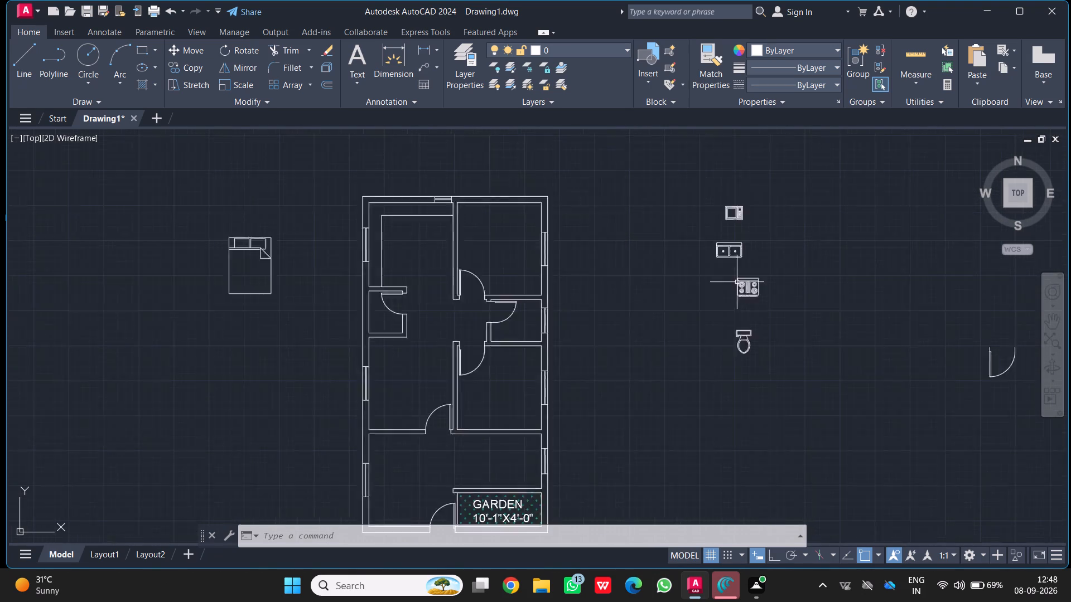
scroll(737, 282, "up", 1)
left_click(686, 341)
left_click(838, 458)
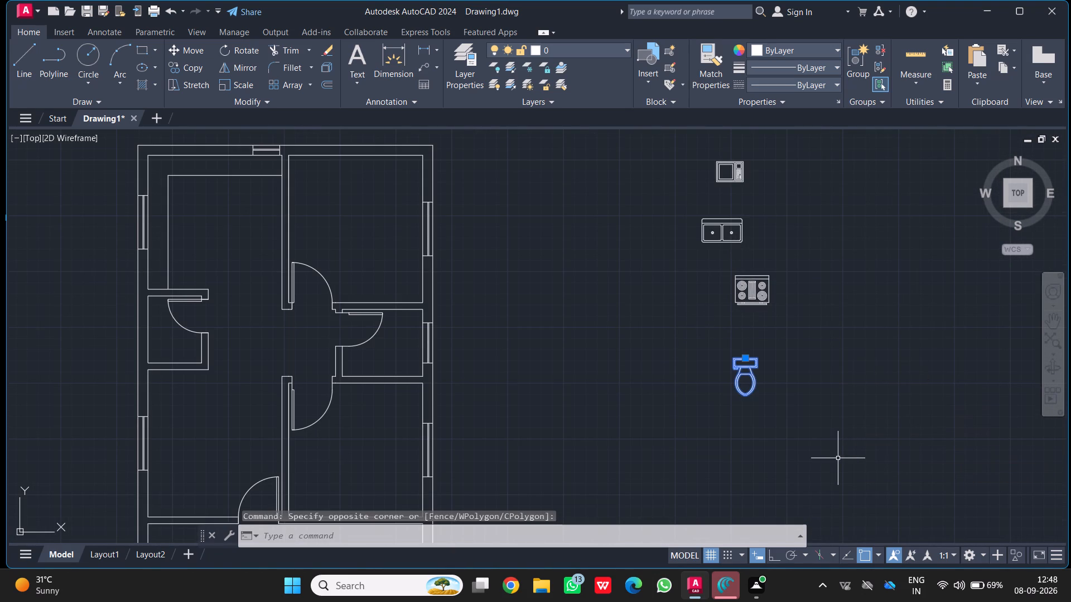
type("RO")
key("Return")
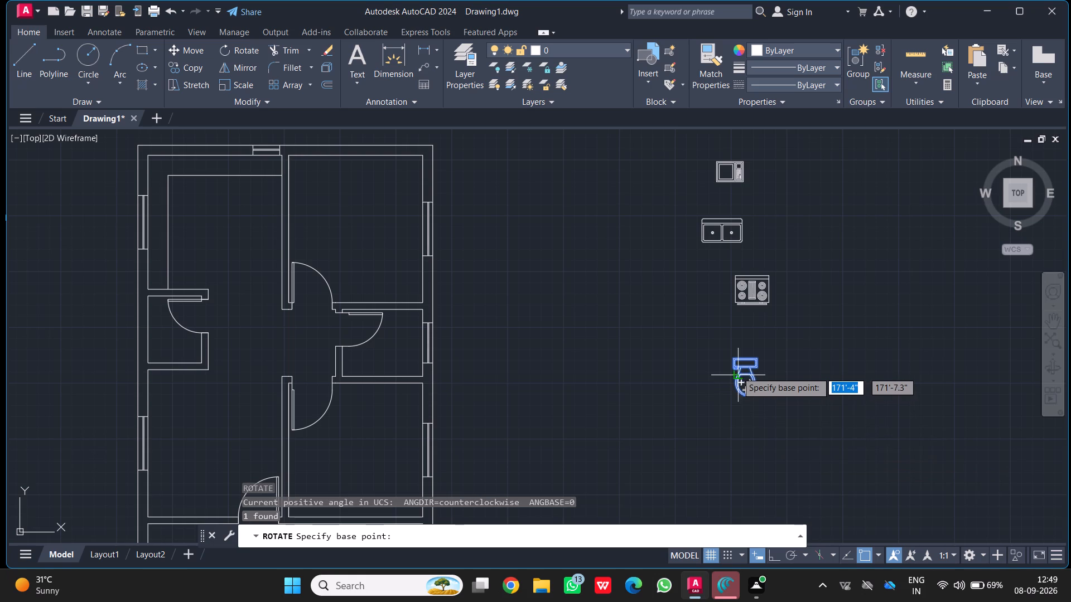
left_click(747, 357)
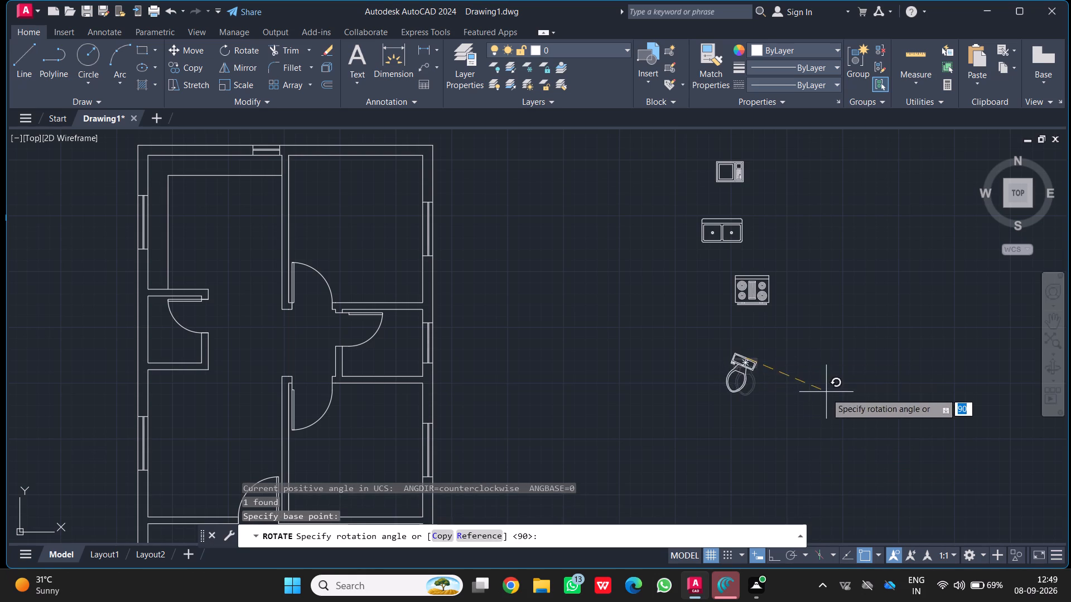
key("F8")
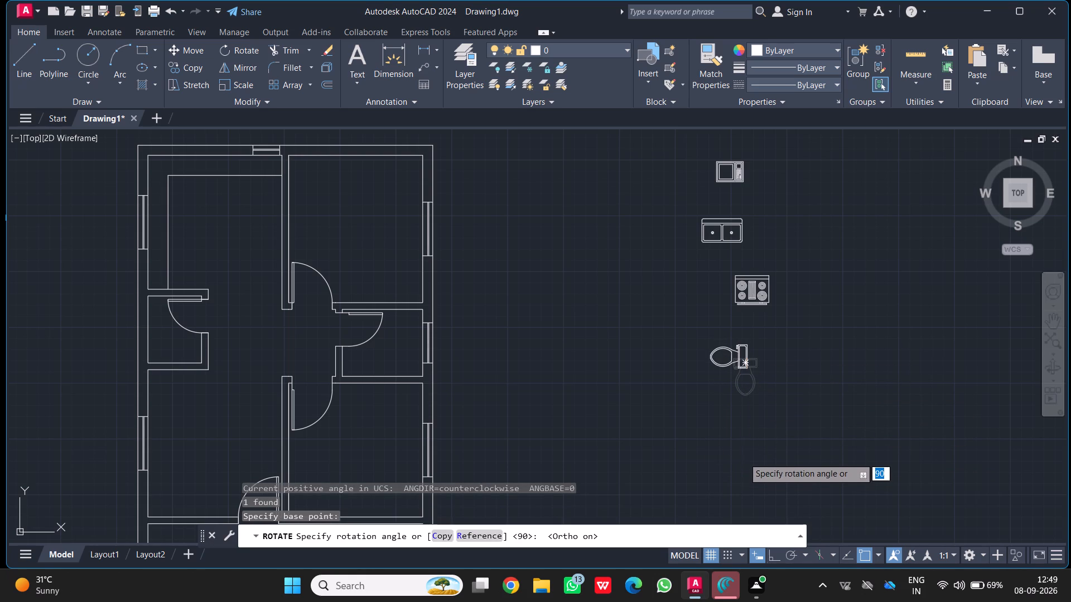
left_click(734, 441)
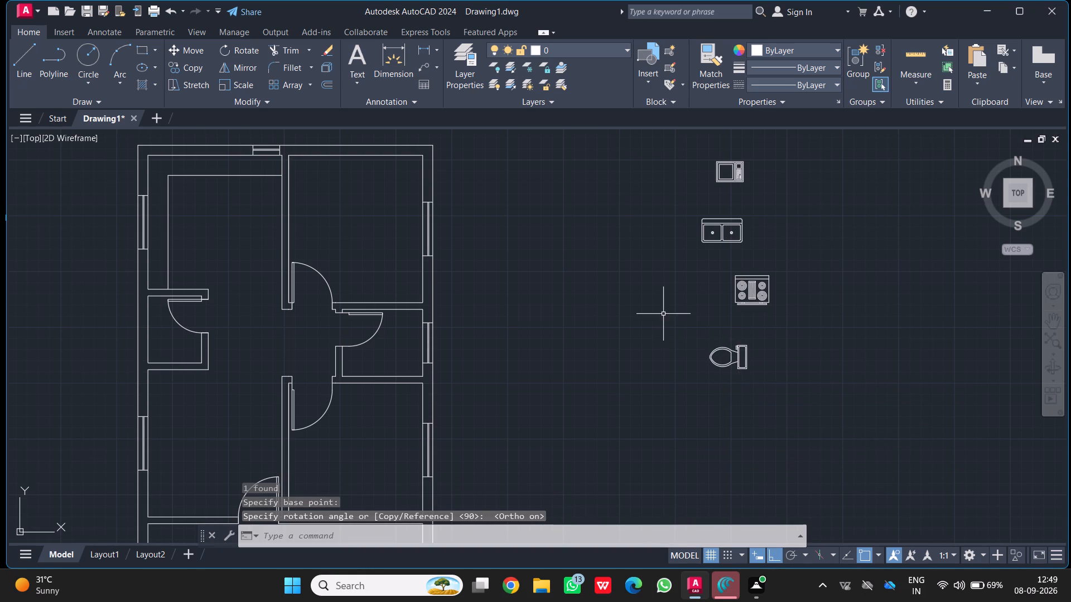
Move the toilet by the back of its tank into the small east room, against the inner face of the exterior wall.
left_click(689, 332)
left_click(822, 407)
key("m")
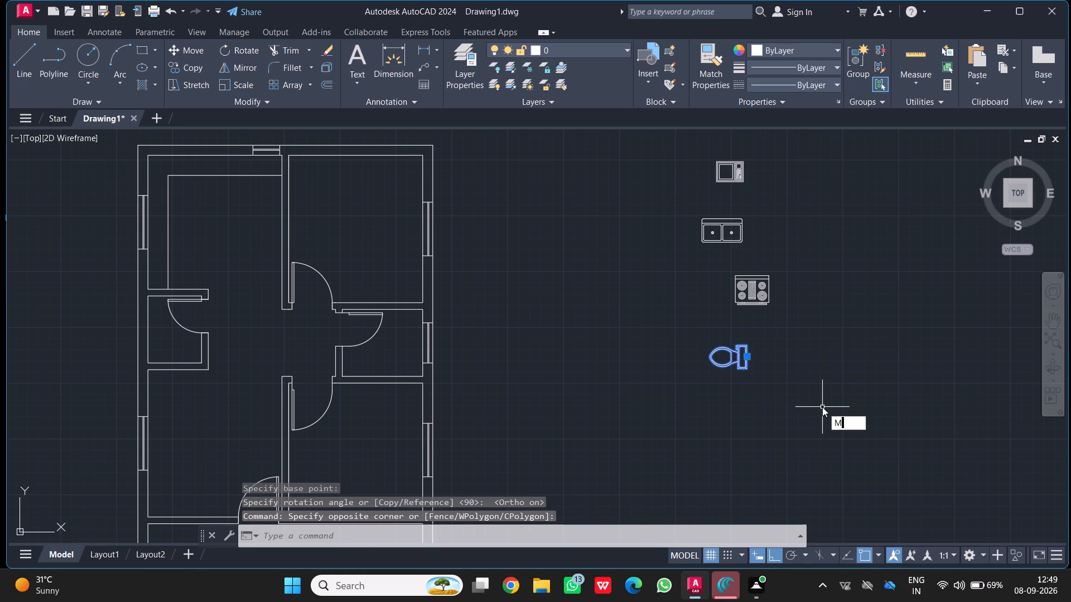
key("Return")
scroll(759, 355, "up", 4)
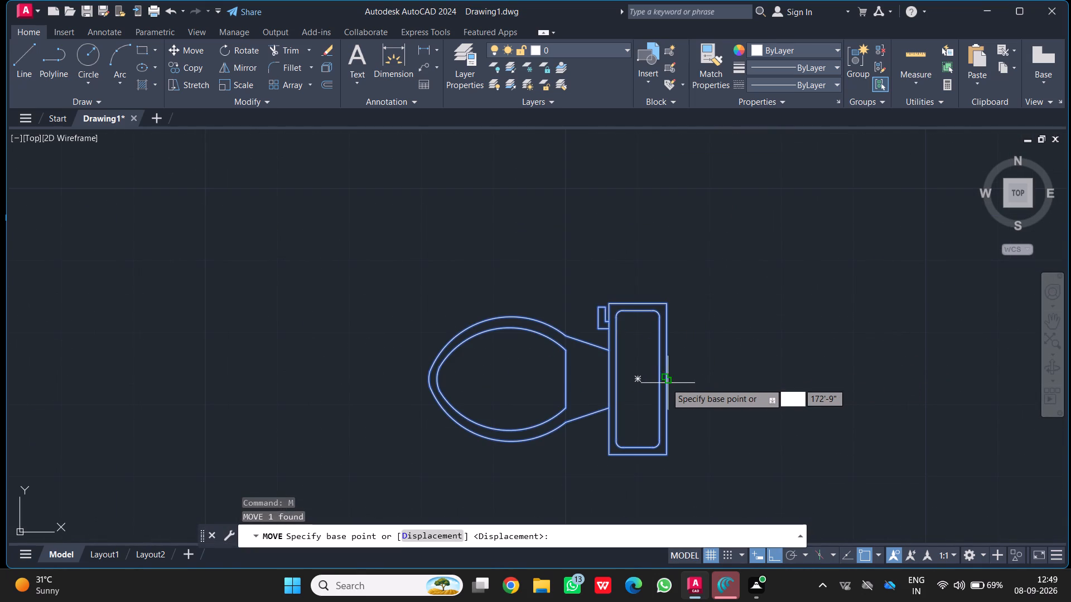
left_click(663, 383)
scroll(571, 401, "down", 4)
middle_click_drag(562, 412, 660, 342)
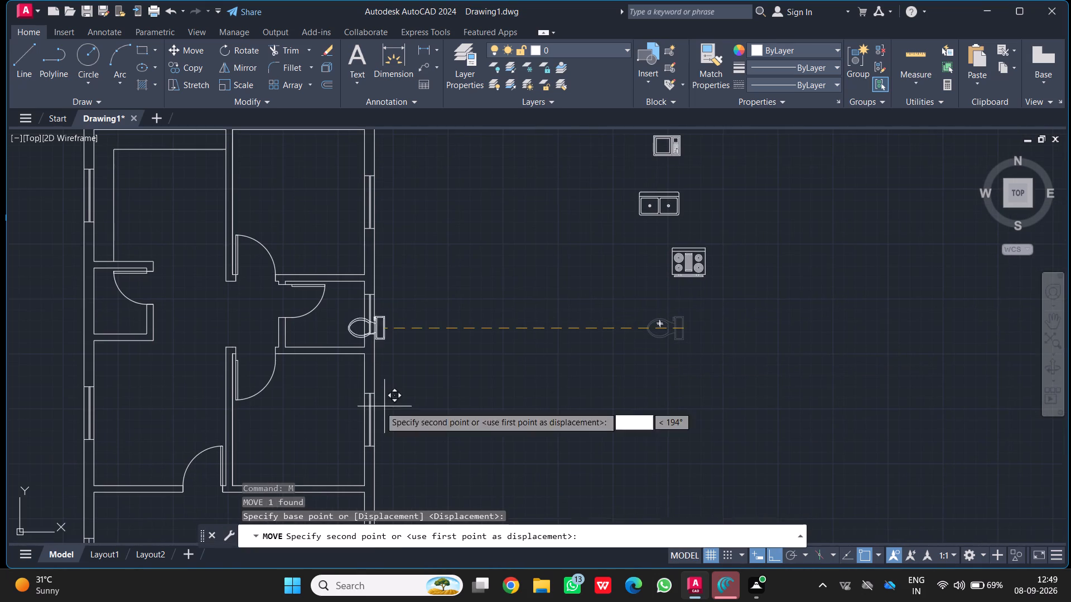
scroll(352, 393, "up", 2)
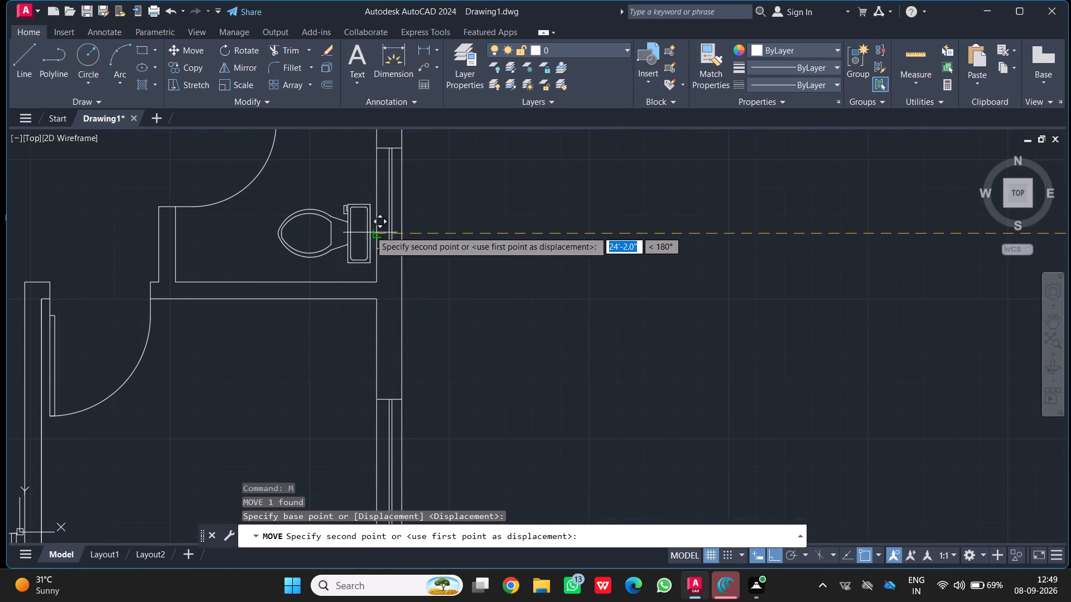
left_click(370, 225)
Copy the bed by its headboard midpoint into the northeast bedroom, with the headboard near the north wall.
scroll(512, 265, "down", 4)
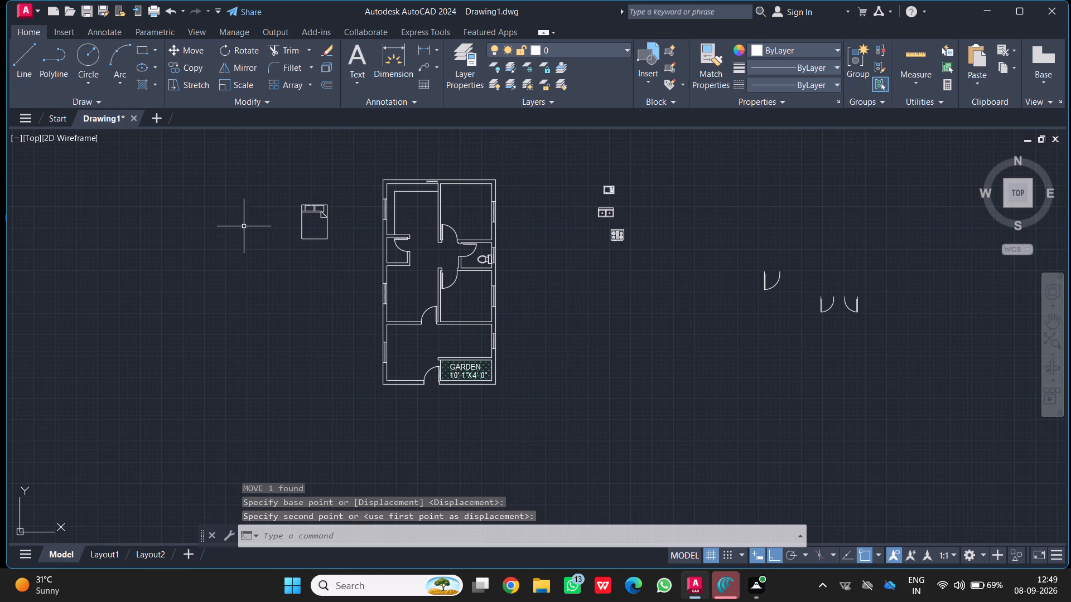
left_click(239, 184)
left_click(346, 280)
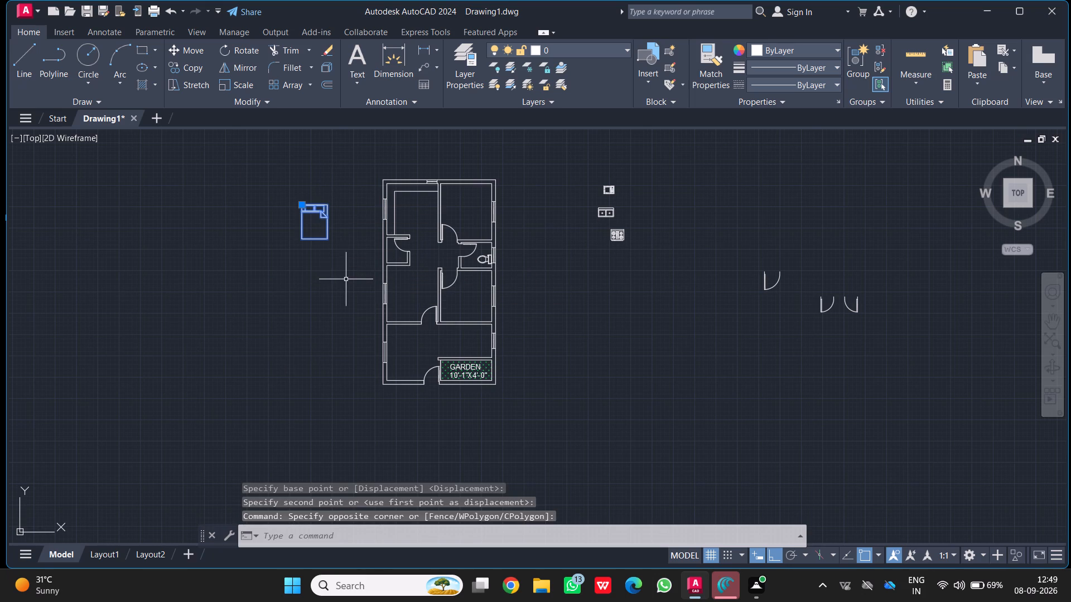
key("c")
key("p")
key("Return")
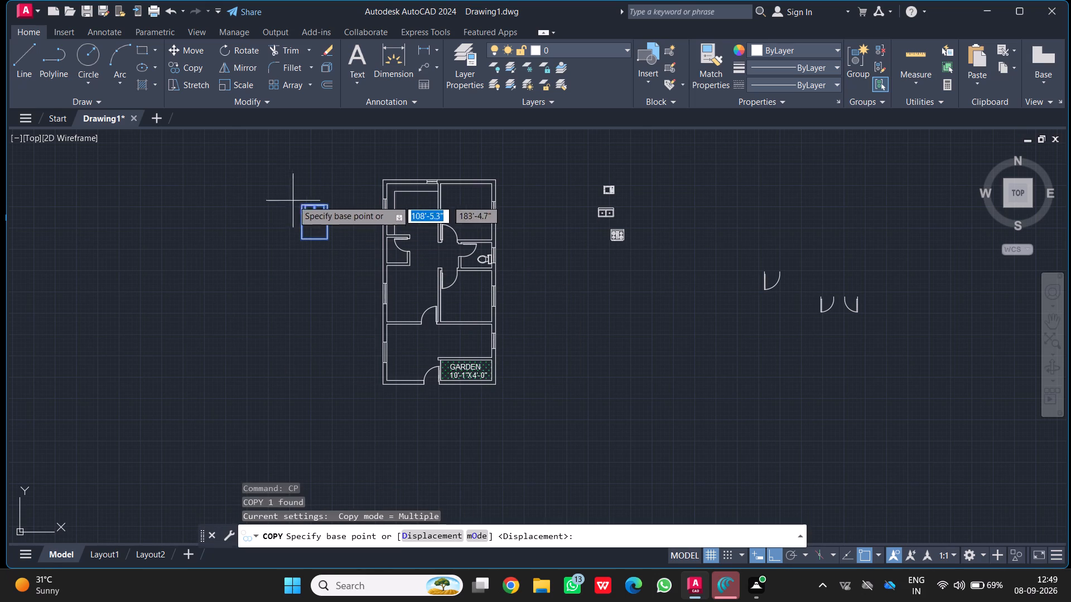
left_click(317, 202)
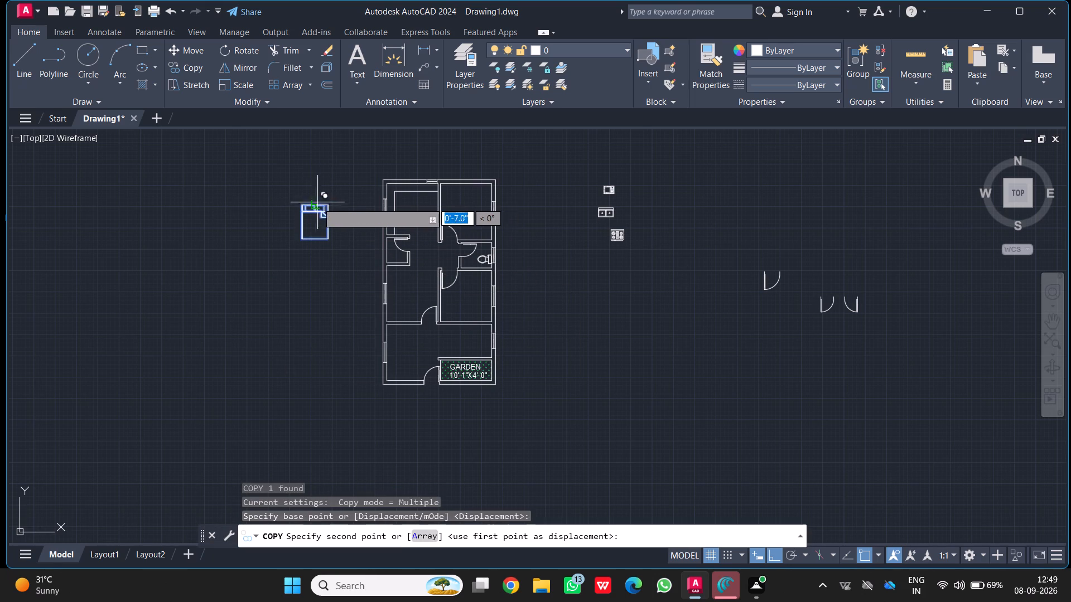
scroll(458, 191, "up", 3)
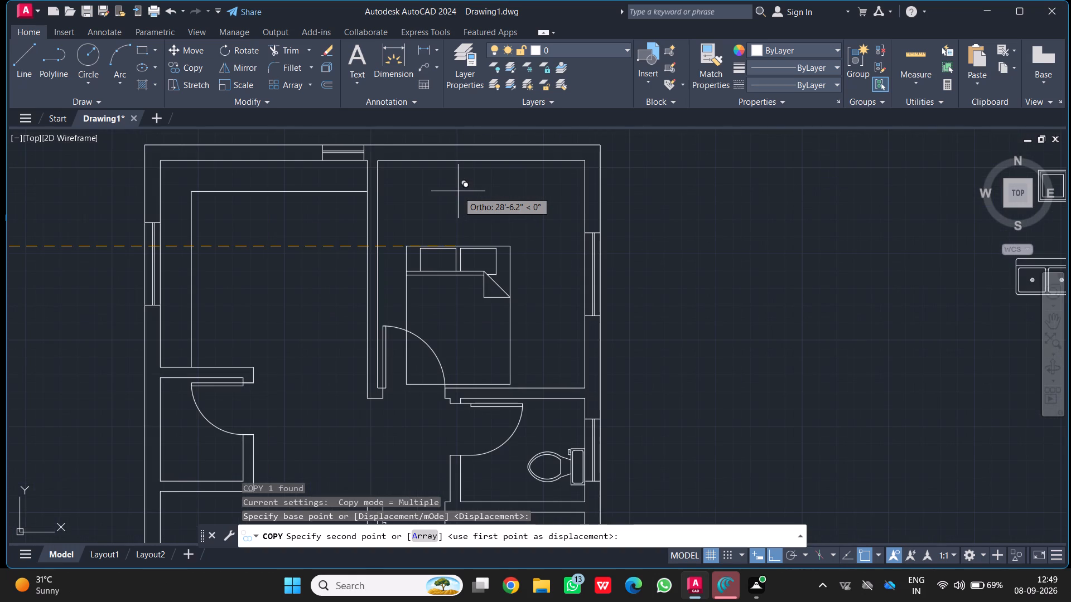
key("F8")
left_click(489, 170)
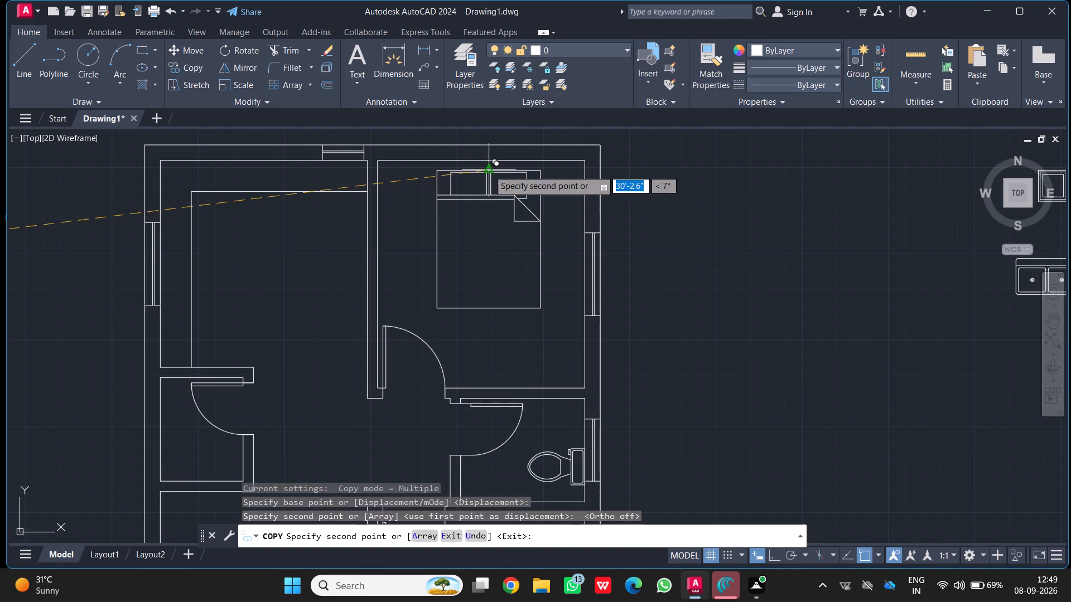
Place a second copy of the bed in the bedroom south of the toilet room and end the copying.
scroll(341, 281, "down", 3)
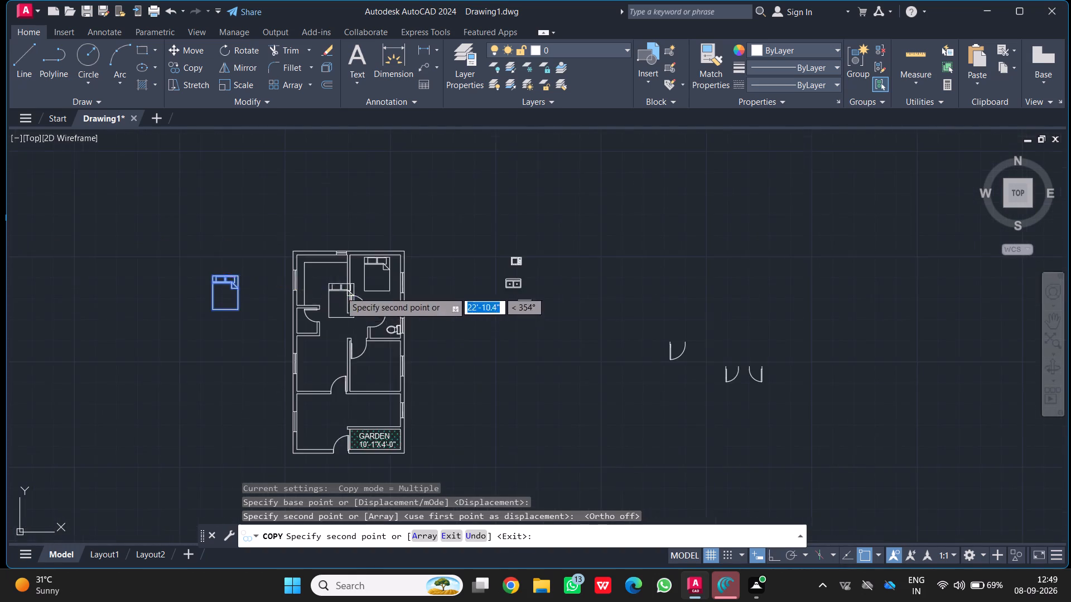
middle_click_drag(341, 297, 369, 236)
scroll(418, 322, "up", 3)
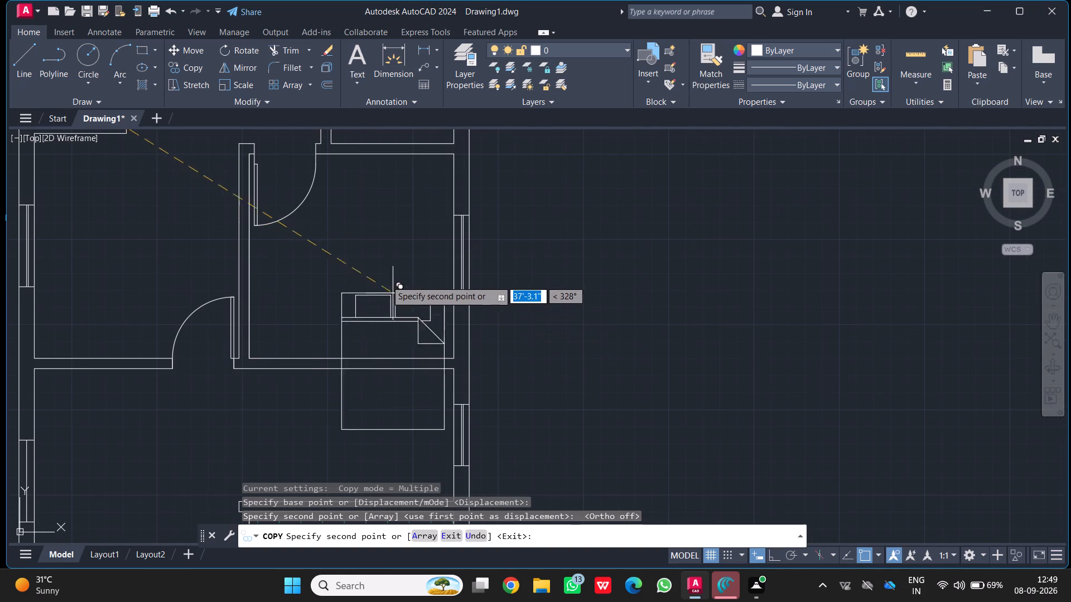
left_click(339, 221)
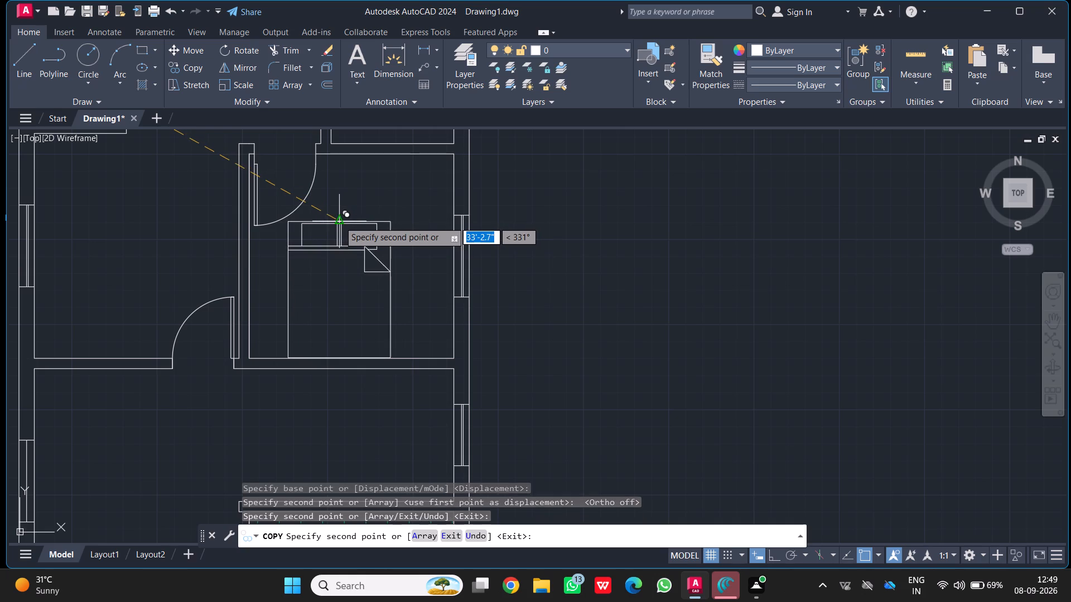
key("Escape")
Rotate the bed in the bedroom south of the toilet room 270° about its headboard midpoint.
left_click(327, 224)
type("RO")
key("Return")
left_click(337, 218)
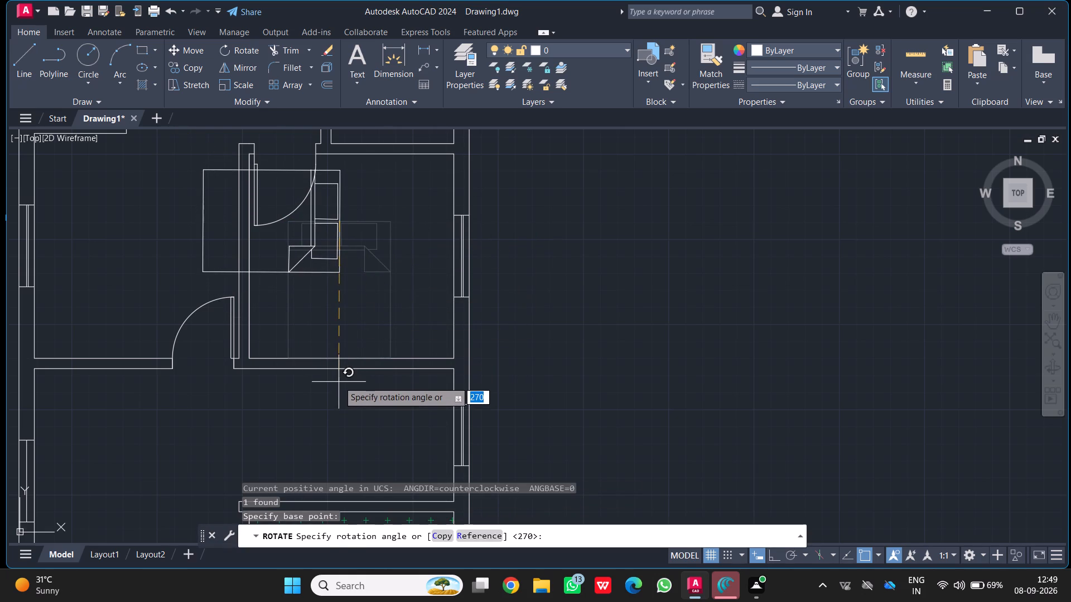
key("F8")
left_click(340, 395)
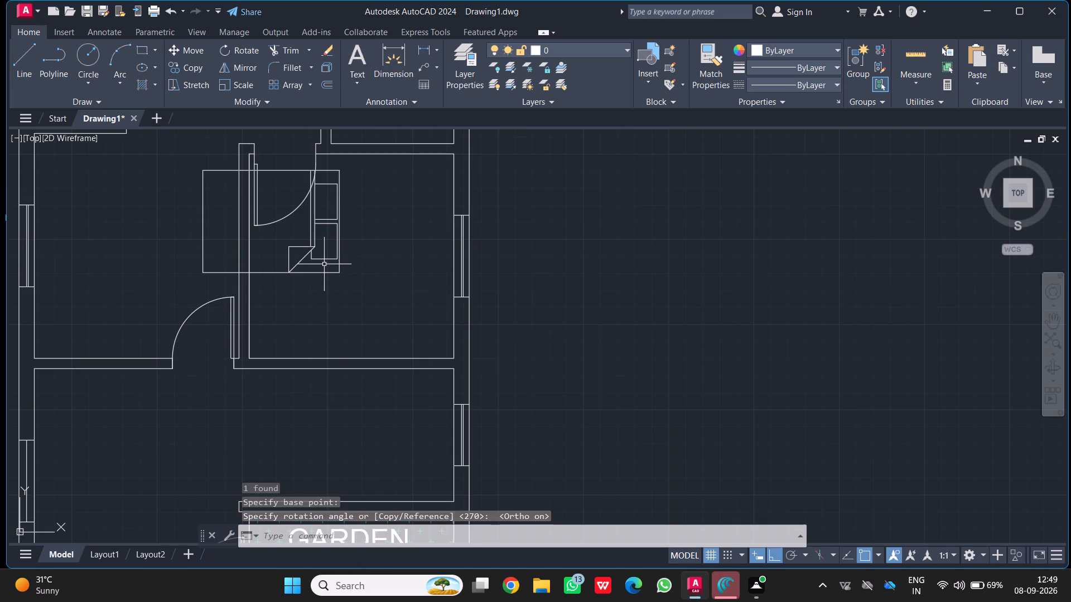
Move the rotated bed by its headboard so that it sits near the window in the bedroom's east wall.
left_click(317, 271)
key("m")
key("Return")
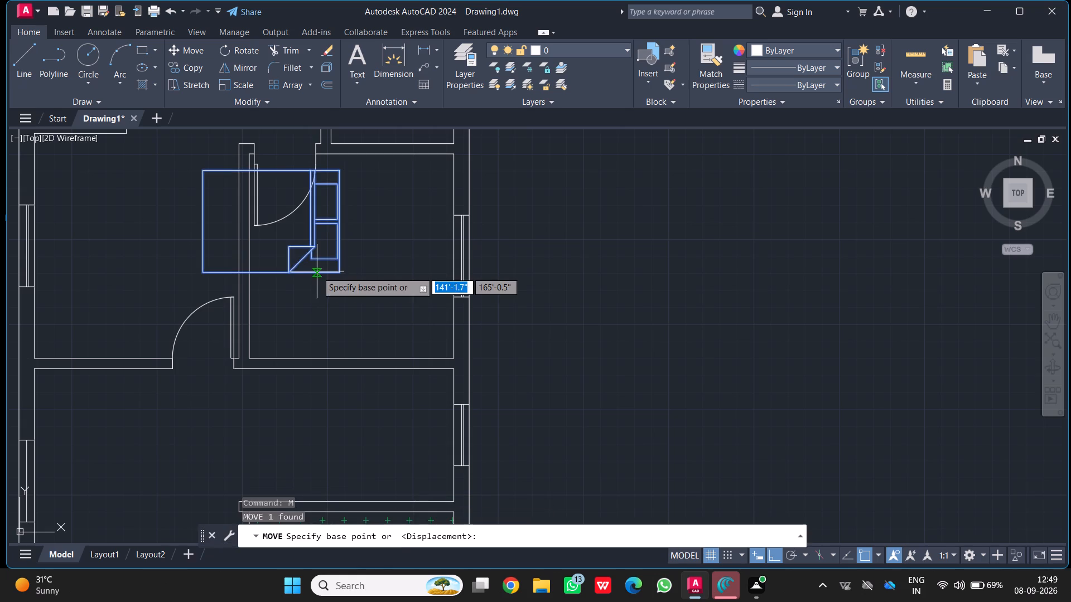
left_click(334, 222)
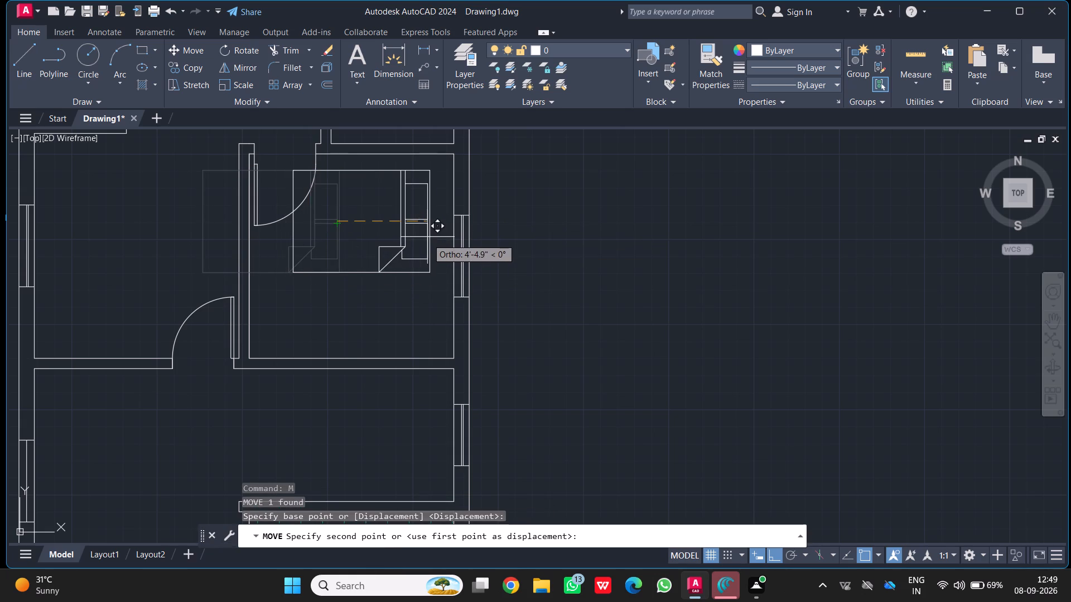
key("F8")
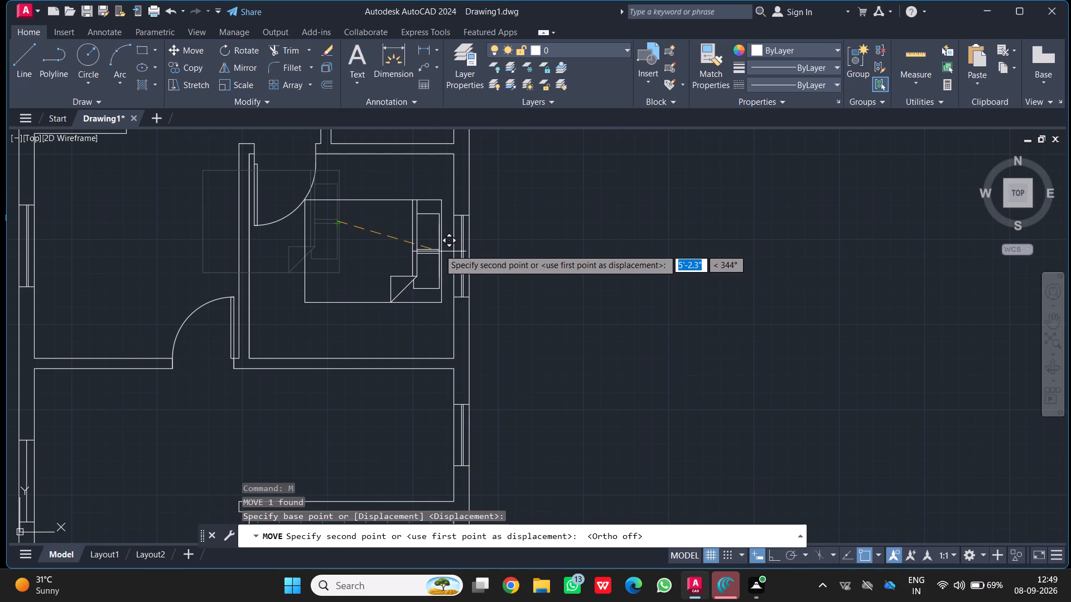
left_click(443, 247)
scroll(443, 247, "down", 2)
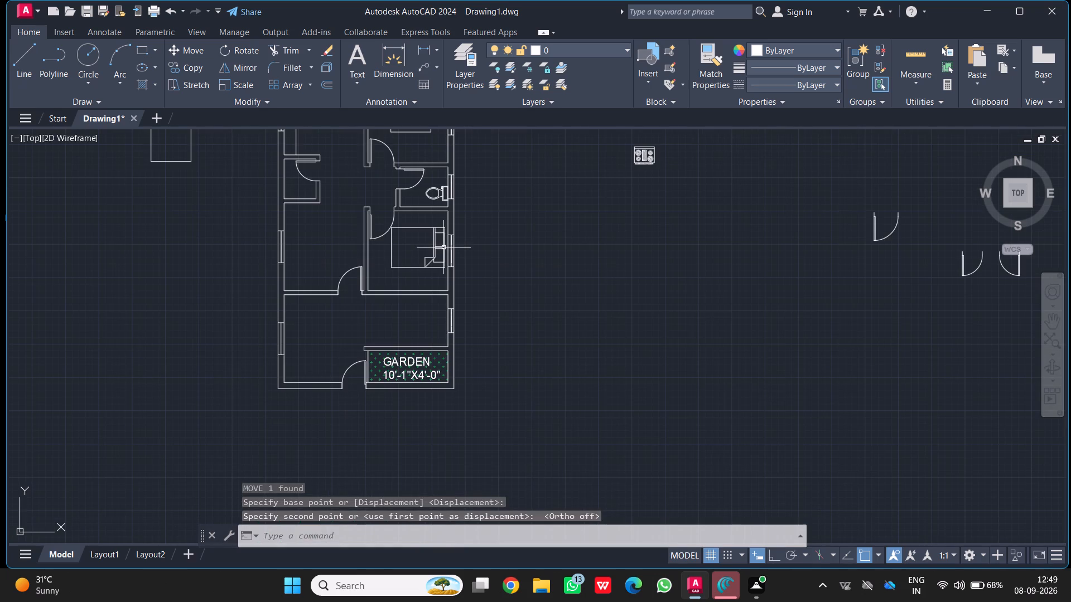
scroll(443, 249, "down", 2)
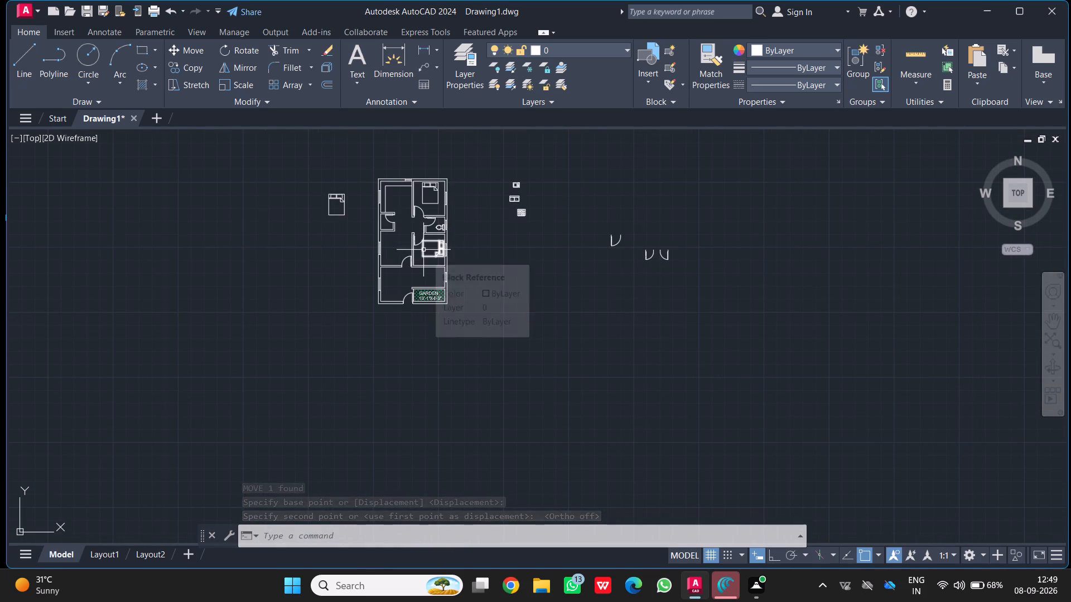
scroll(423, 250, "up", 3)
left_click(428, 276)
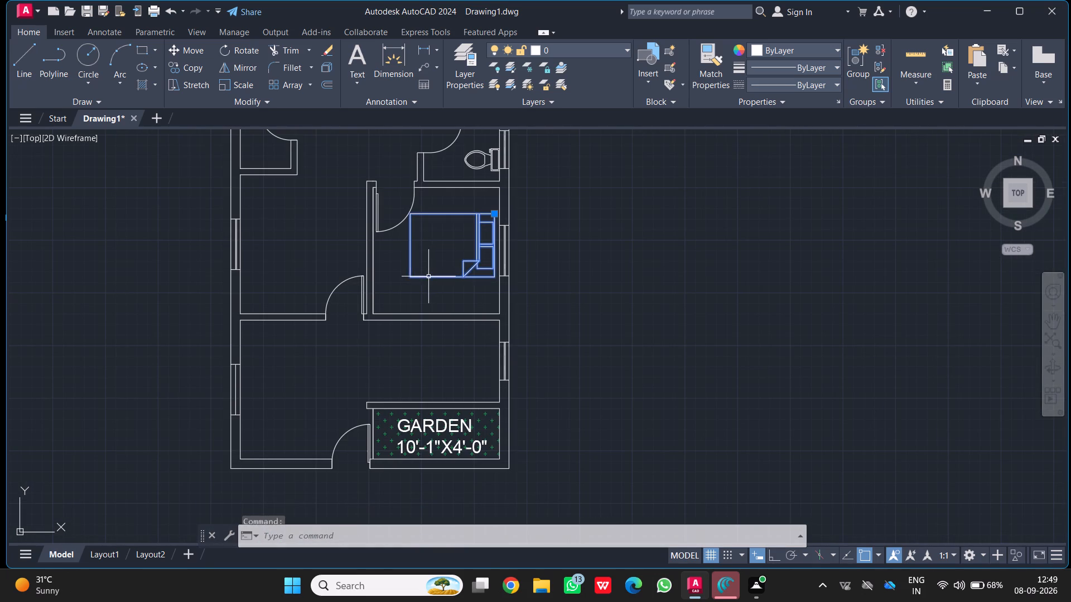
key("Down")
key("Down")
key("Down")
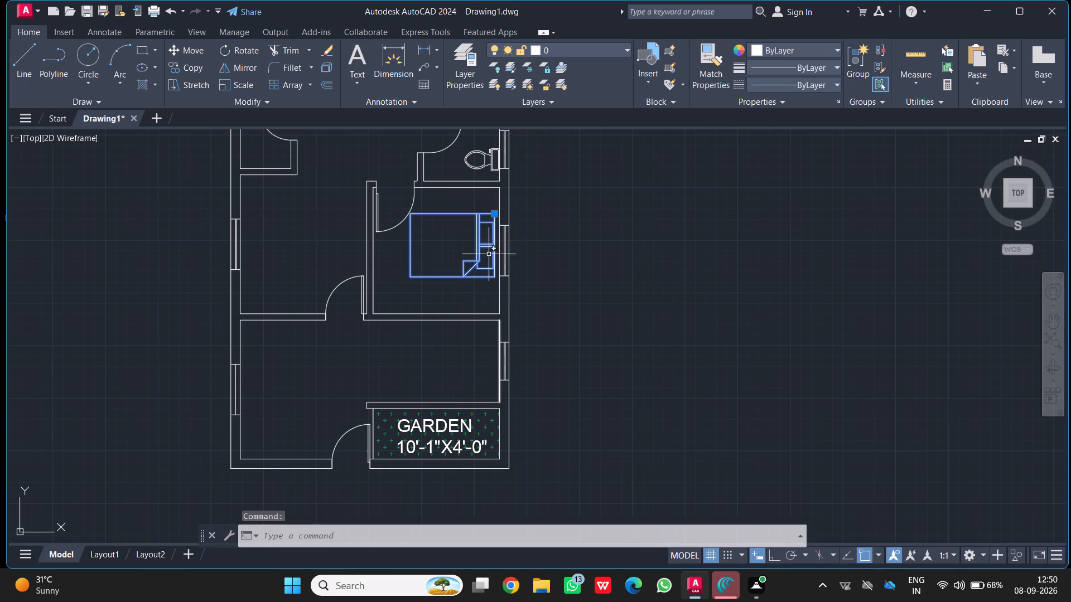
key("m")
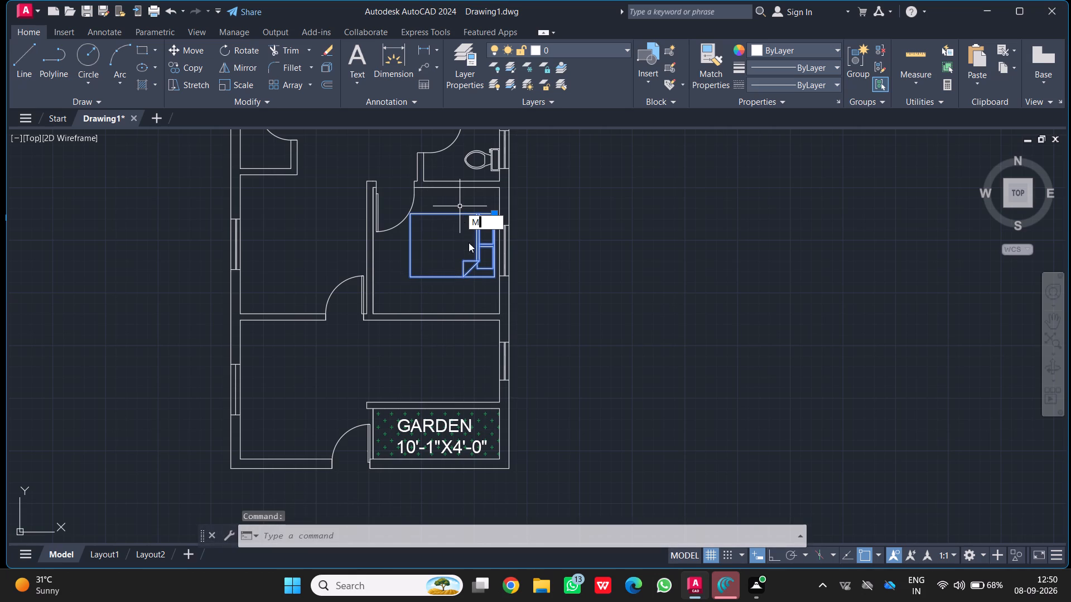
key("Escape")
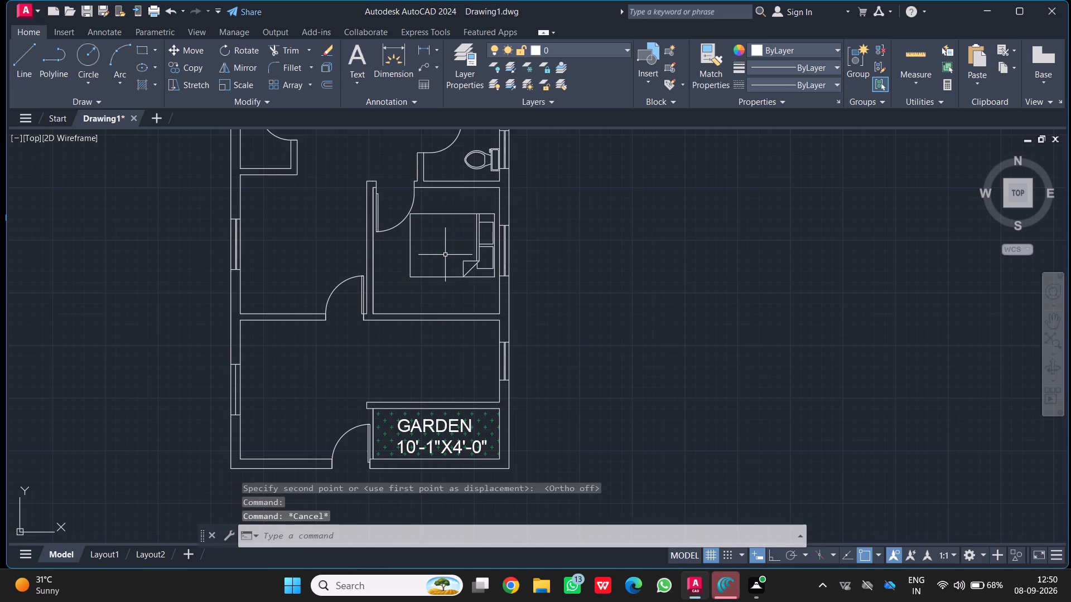
Move the stove by its back-edge midpoint from outside the plan onto the kitchen's north counter, just west of the window.
scroll(442, 255, "down", 1)
middle_click_drag(400, 251, 390, 310)
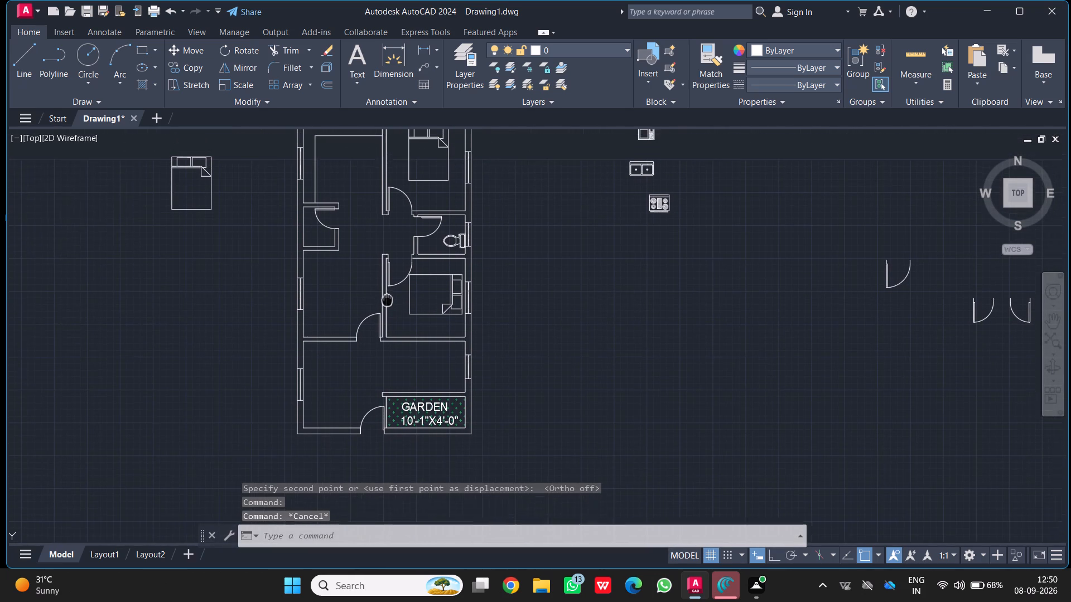
middle_click_drag(390, 310, 391, 312)
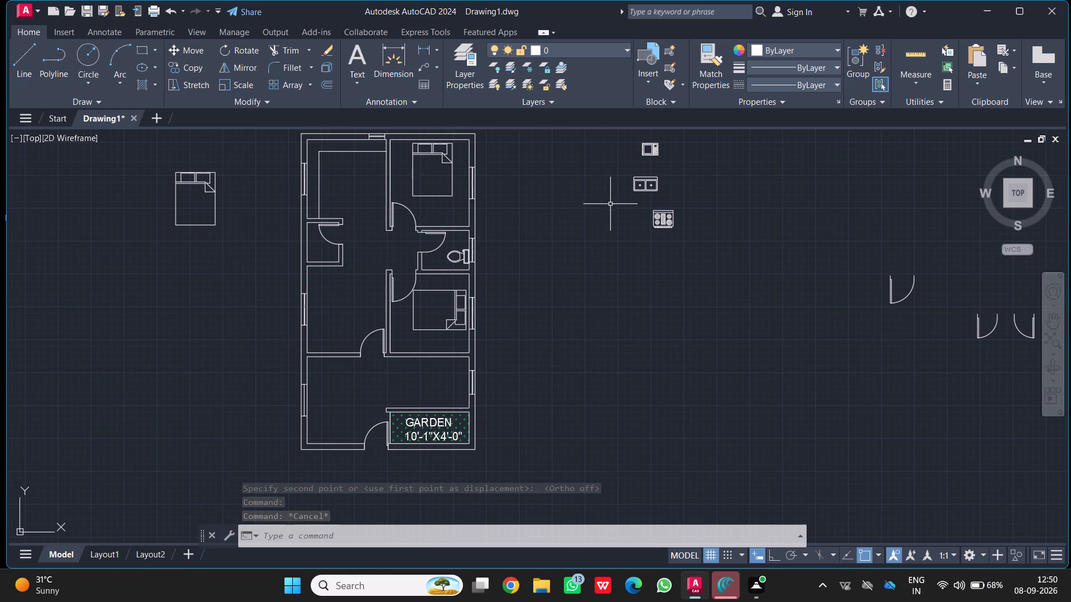
left_click(625, 195)
left_click(698, 253)
key("n")
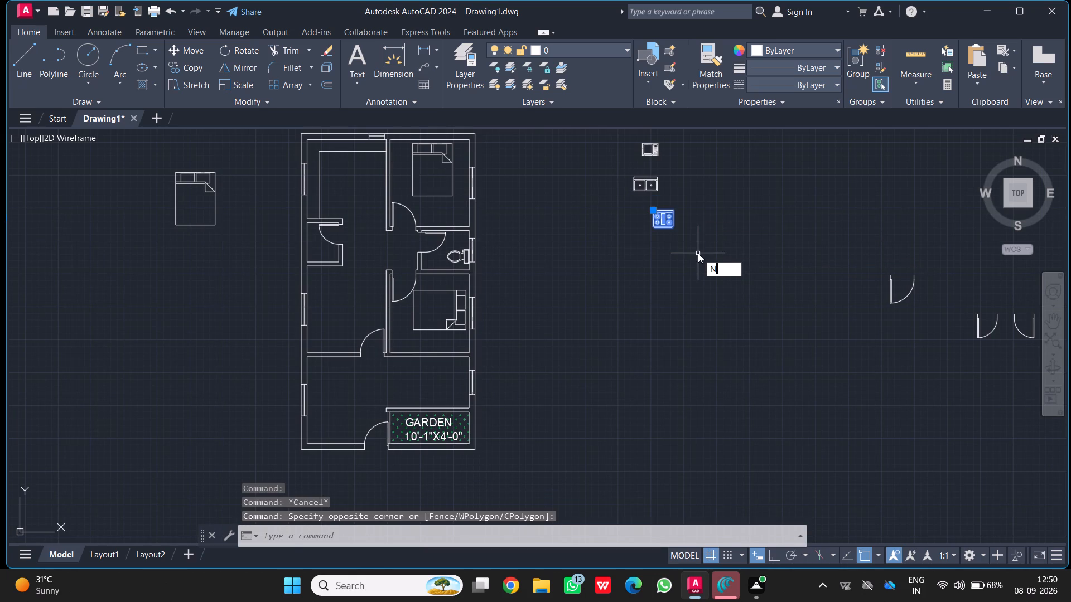
key("BackSpace")
key("BackSpace")
key("m")
key("Return")
scroll(666, 208, "up", 3)
left_click(648, 216)
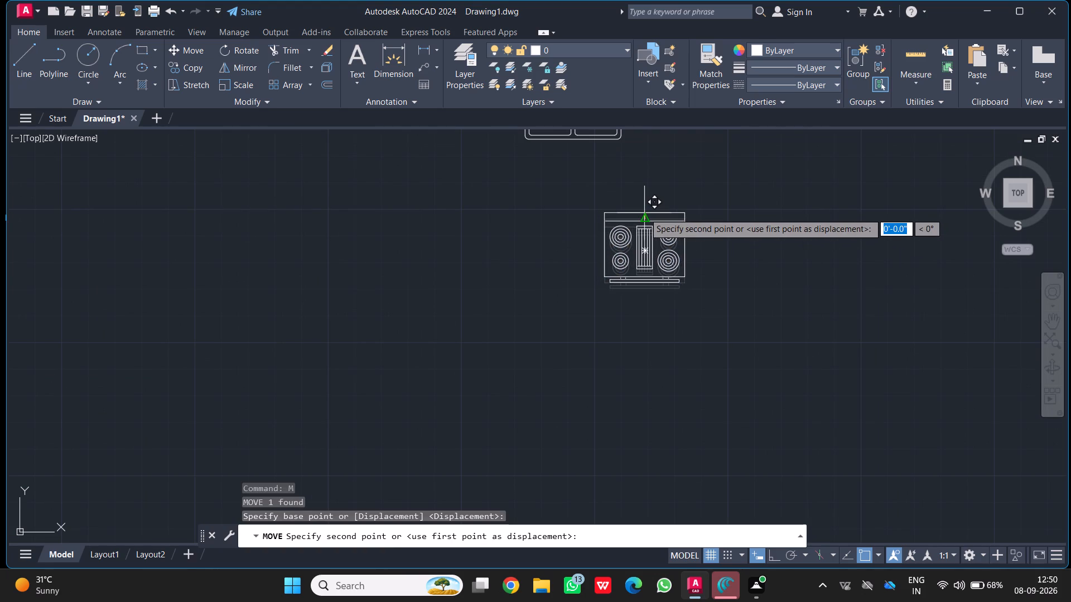
scroll(644, 213, "down", 3)
middle_click_drag(436, 224, 492, 283)
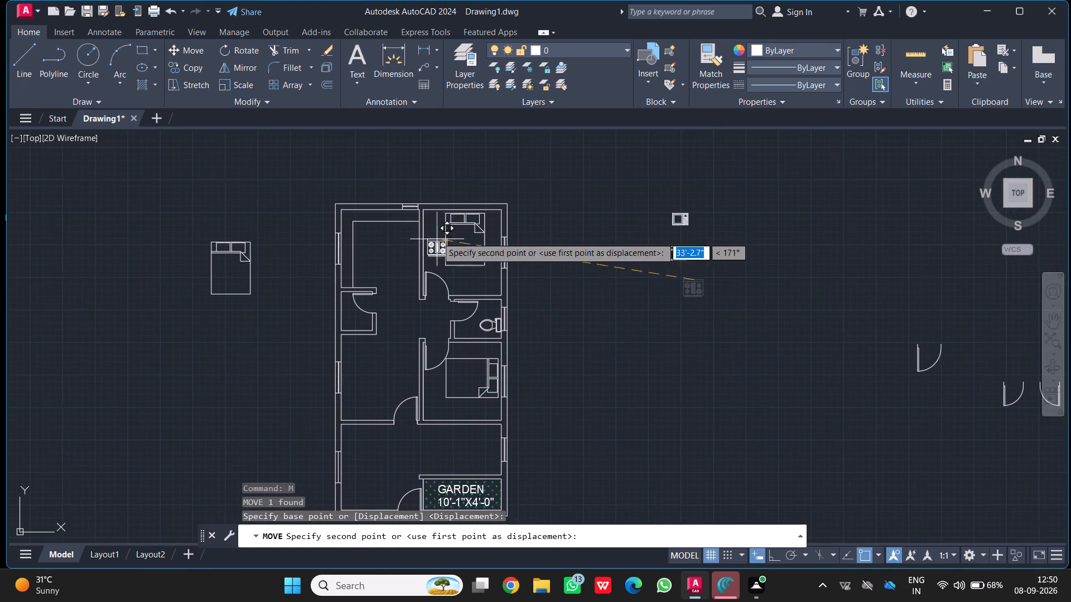
scroll(425, 216, "up", 2)
scroll(376, 214, "up", 4)
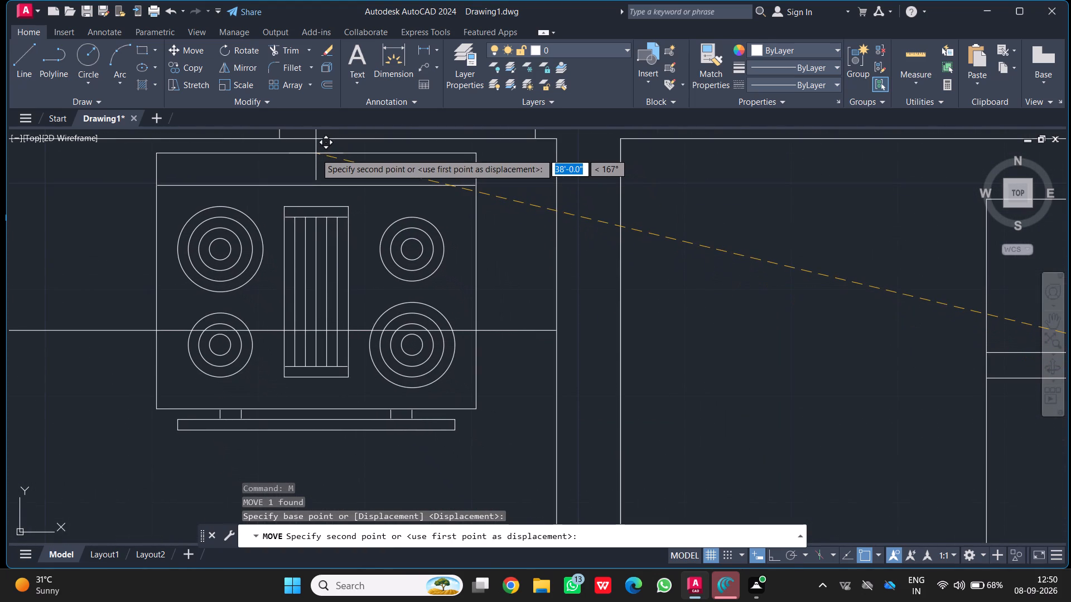
scroll(264, 163, "down", 3)
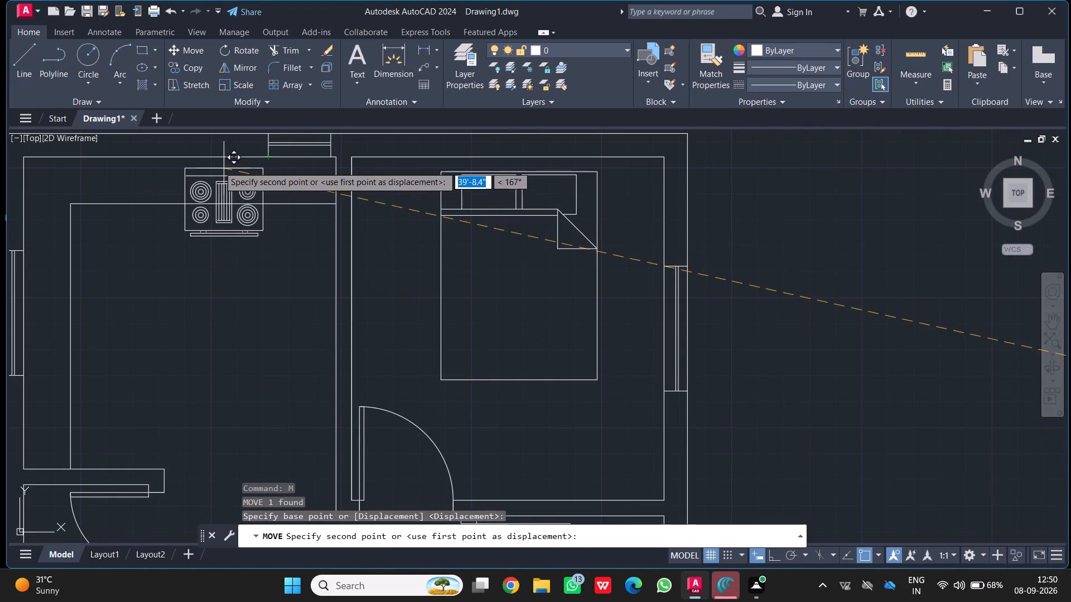
left_click(190, 162)
Scale the stove down about its centre by a factor of about 0.6 so it fits the counter depth.
scroll(225, 211, "down", 2)
middle_click_drag(227, 213, 240, 218)
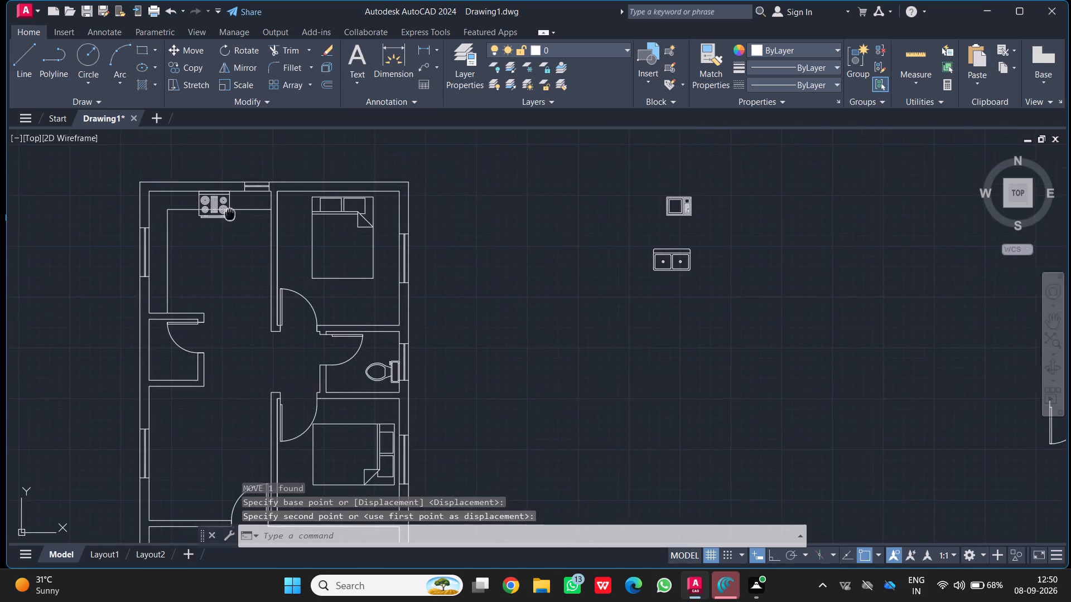
middle_click_drag(240, 218, 300, 226)
left_click(279, 227)
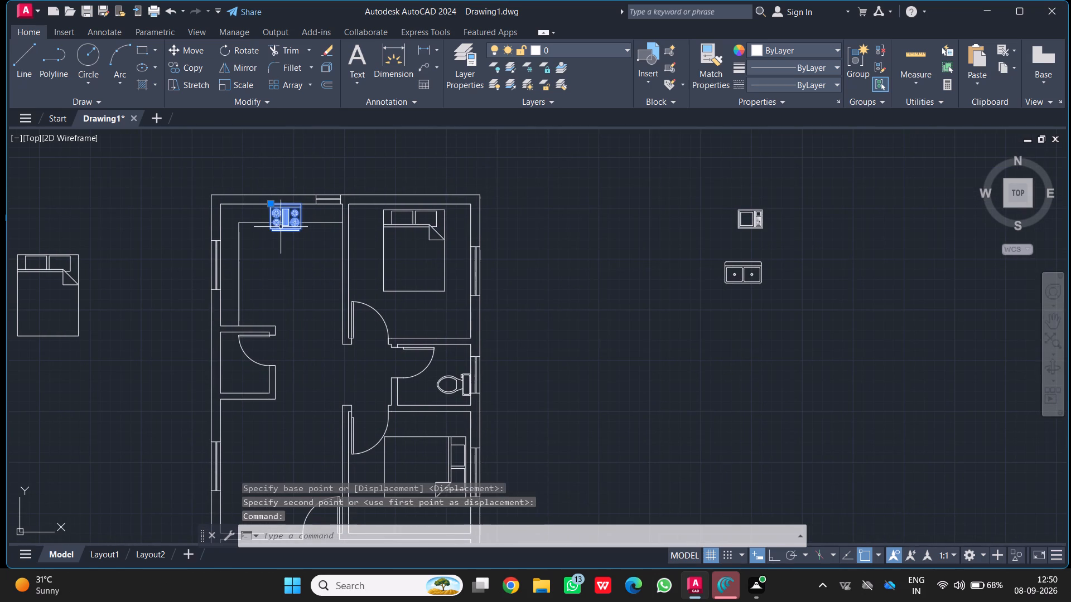
type("SC")
key("Return")
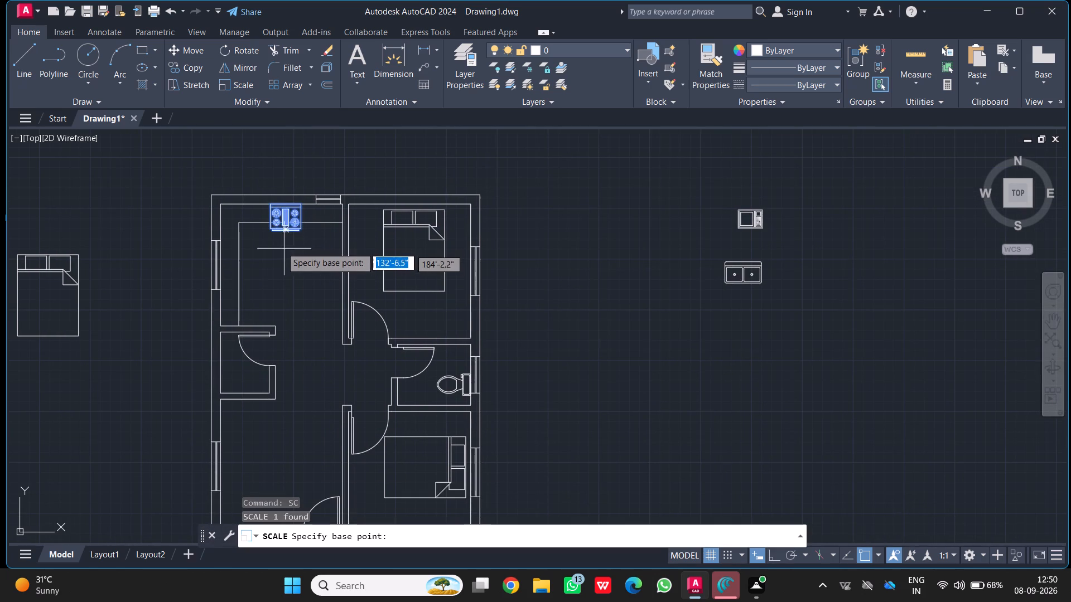
scroll(293, 220, "up", 2)
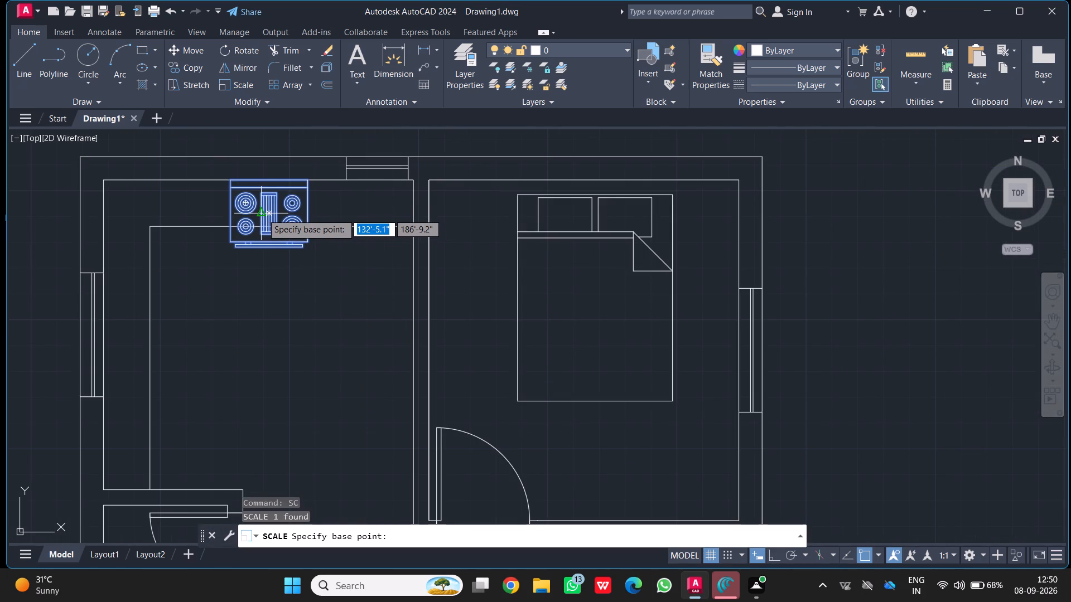
left_click(266, 214)
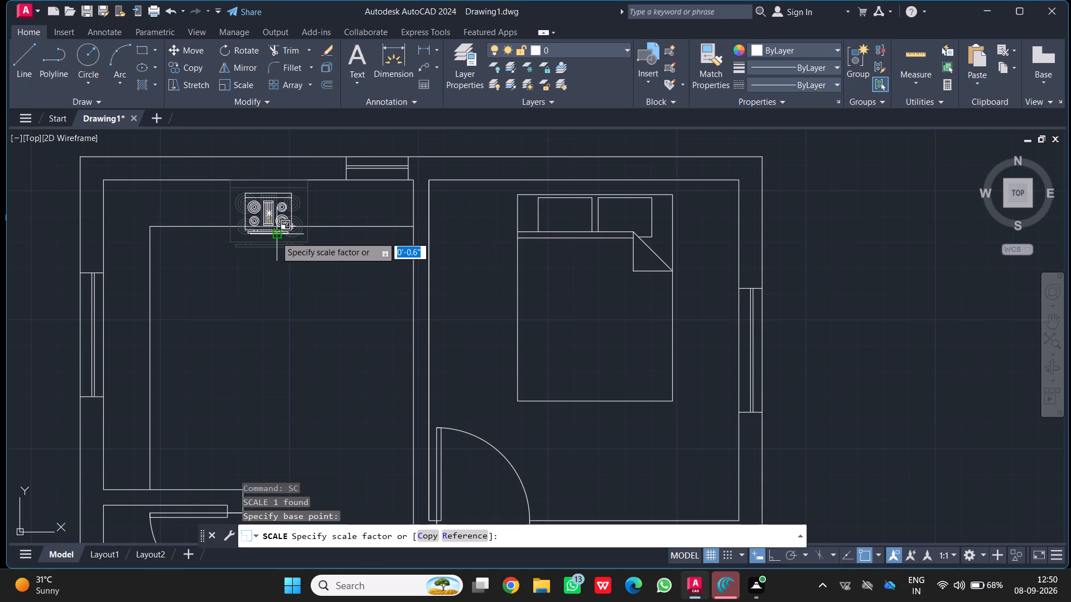
left_click(276, 236)
Move the reduced stove north by its back-edge midpoint towards the kitchen's north wall.
left_click(288, 207)
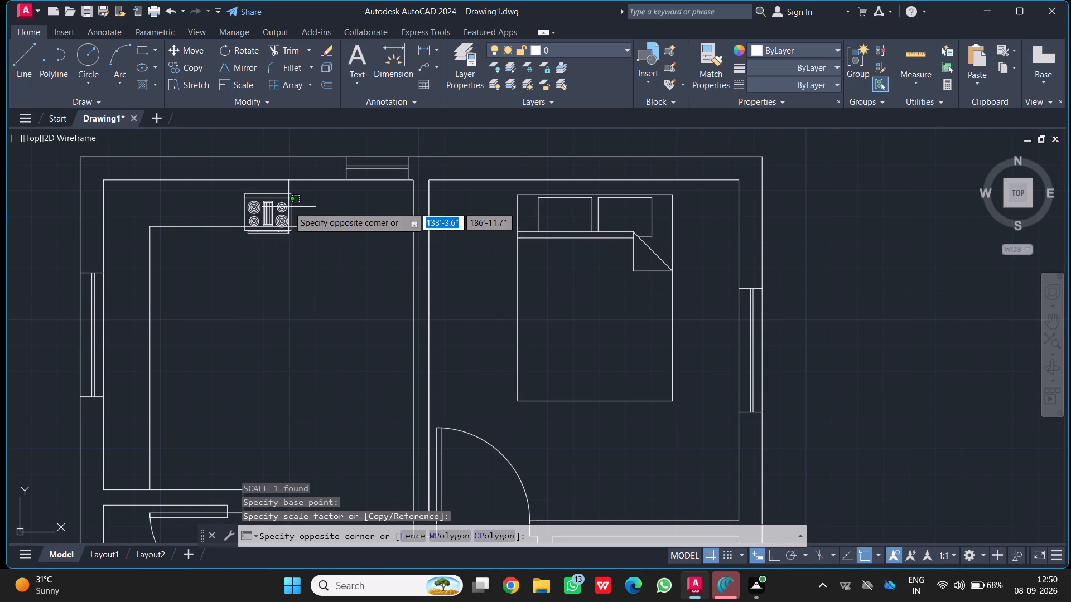
left_click(263, 204)
key("m")
key("Return")
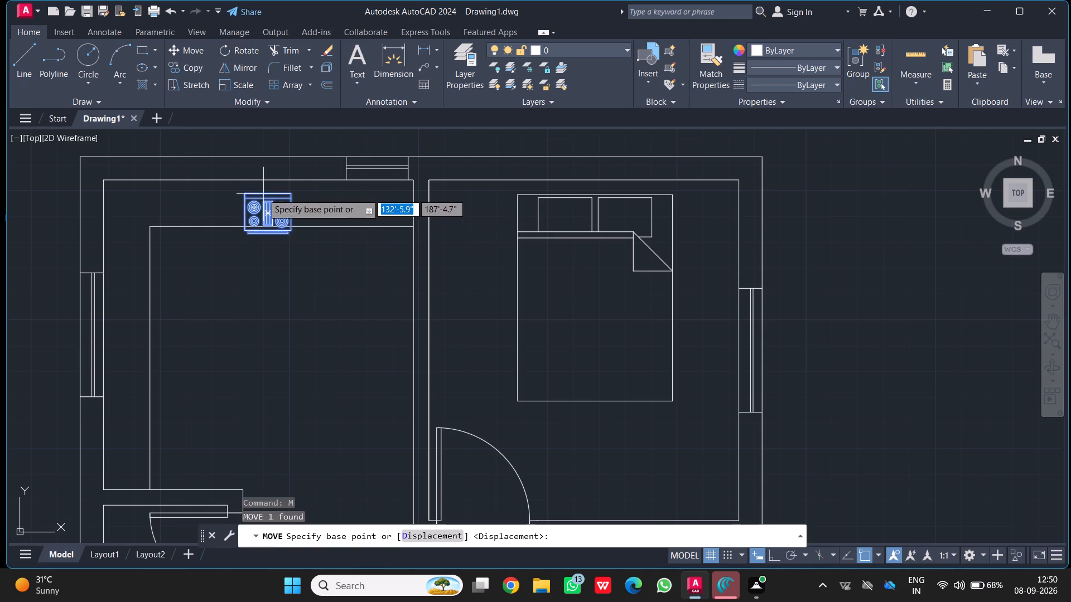
left_click(268, 191)
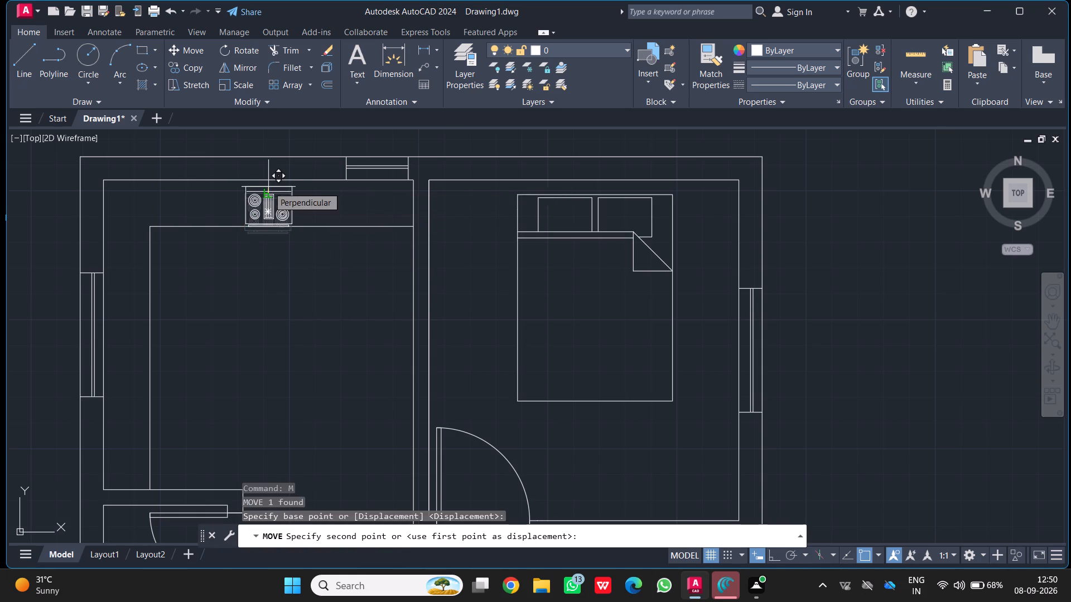
left_click(268, 184)
Move the microwave block by its back-edge midpoint from outside the plan onto the kitchen's west counter, near its south end.
scroll(273, 236, "down", 1)
middle_click_drag(273, 236, 278, 226)
scroll(278, 226, "down", 2)
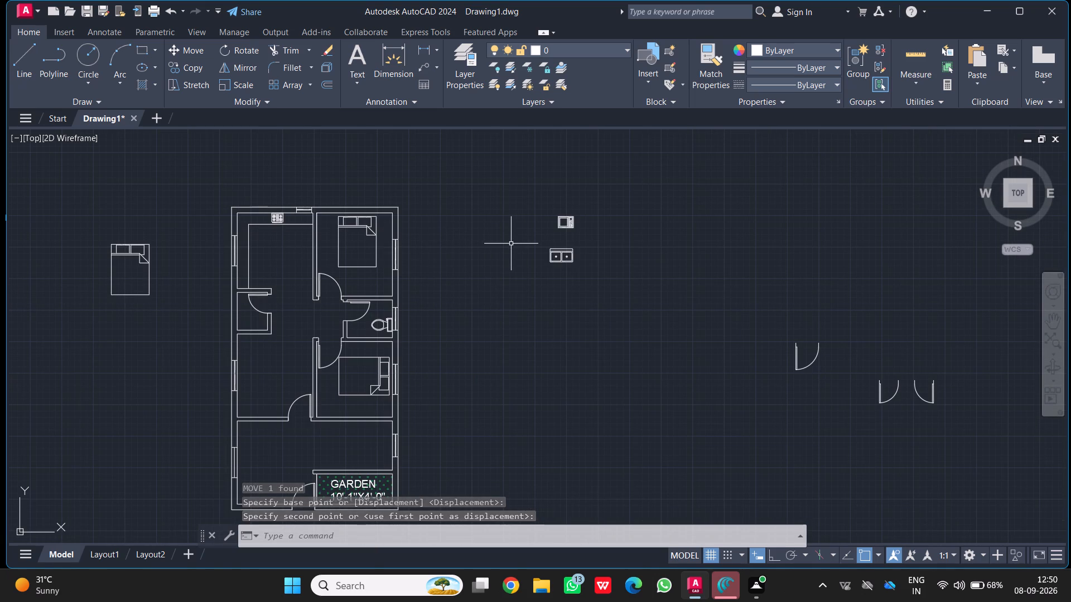
scroll(542, 258, "up", 1)
left_click_drag(532, 152, 541, 166)
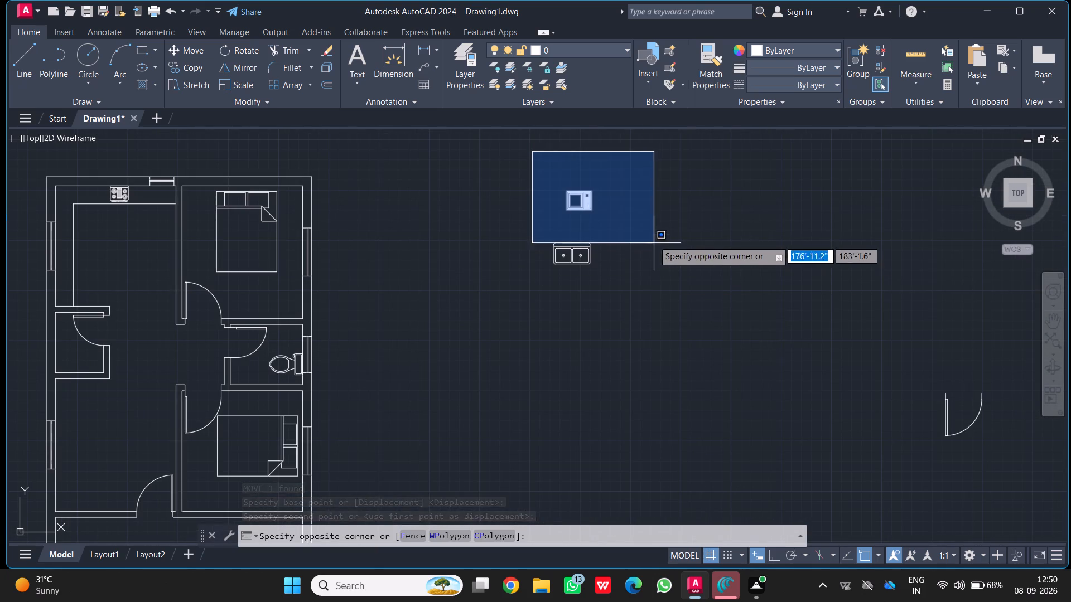
left_click(648, 232)
key("m")
key("Return")
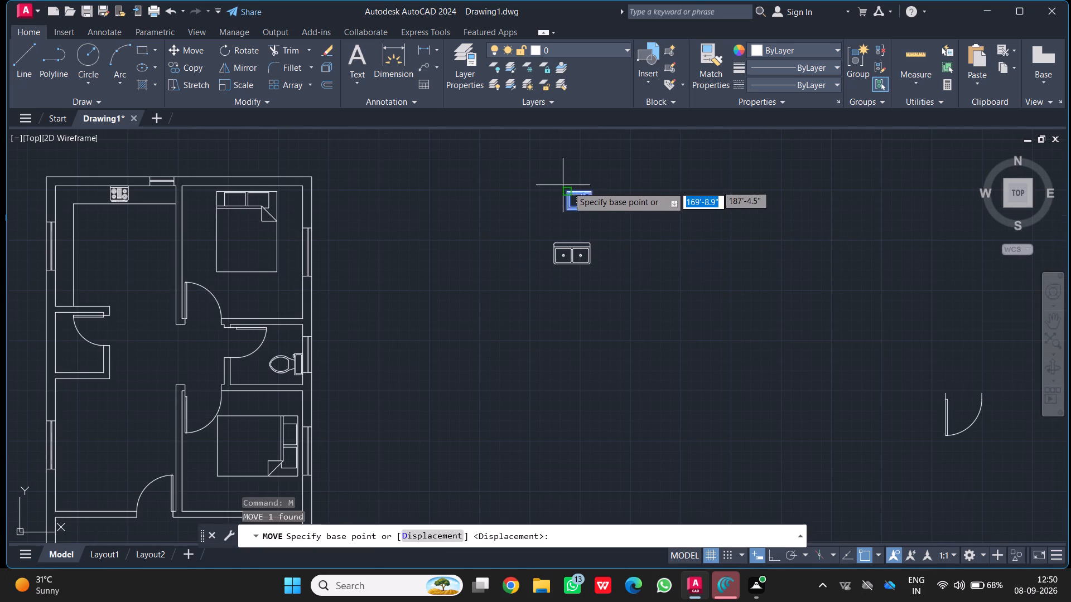
left_click(578, 188)
scroll(351, 315, "down", 1)
middle_click_drag(351, 315, 504, 265)
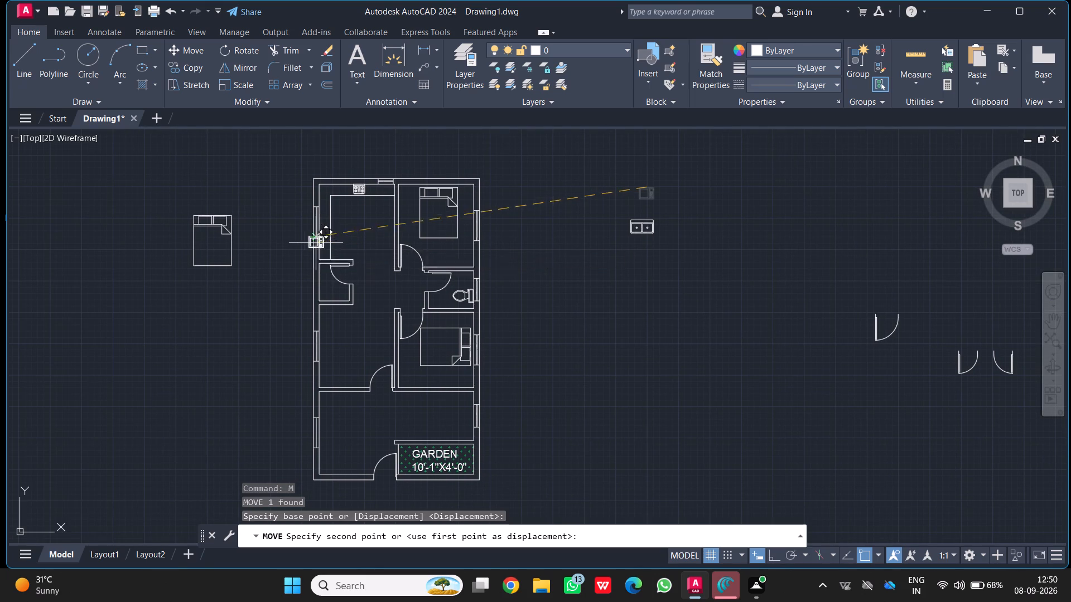
scroll(319, 243, "up", 2)
left_click(341, 221)
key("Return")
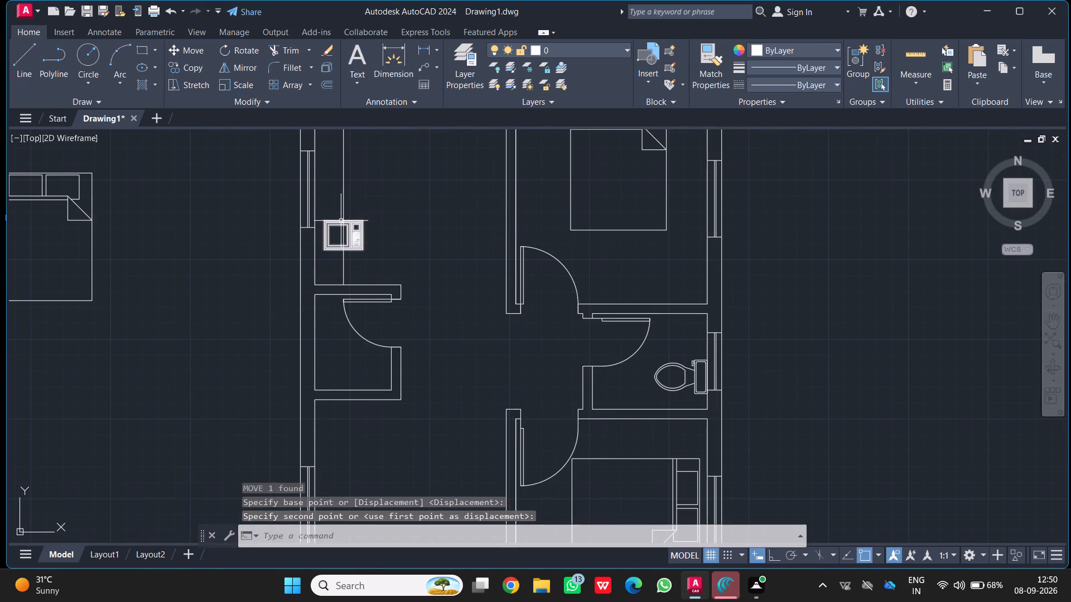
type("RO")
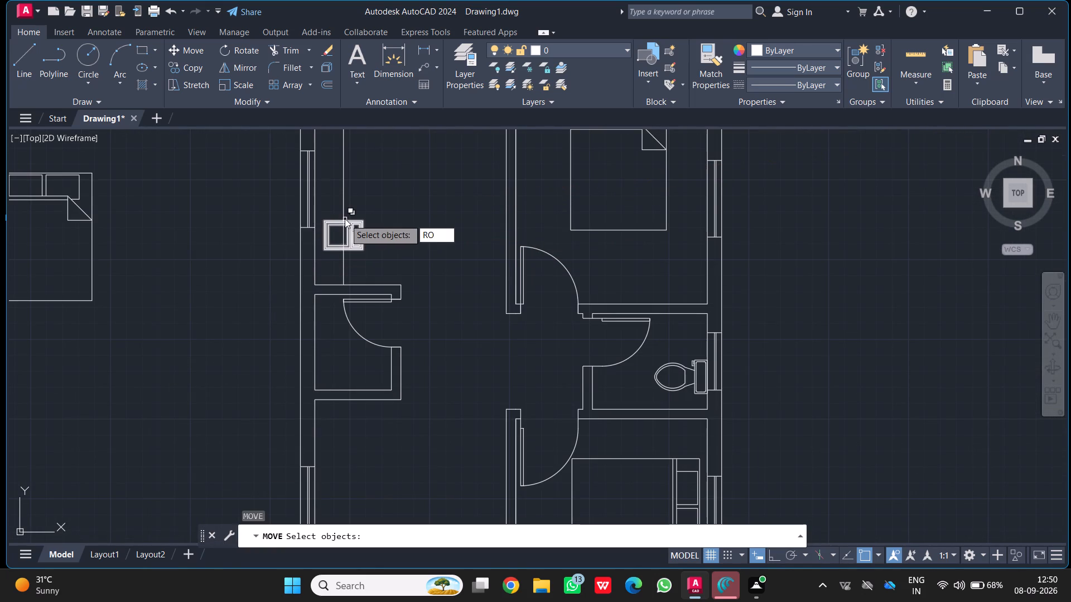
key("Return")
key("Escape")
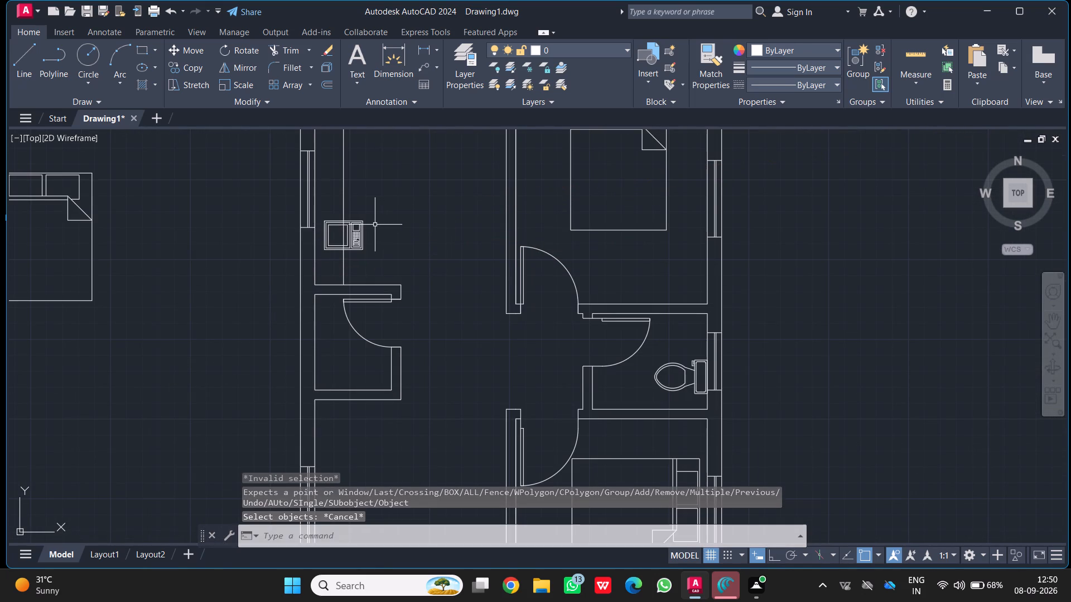
Rotate the microwave 90° counterclockwise about its northeast corner, with Ortho on.
type("RO")
key("Return")
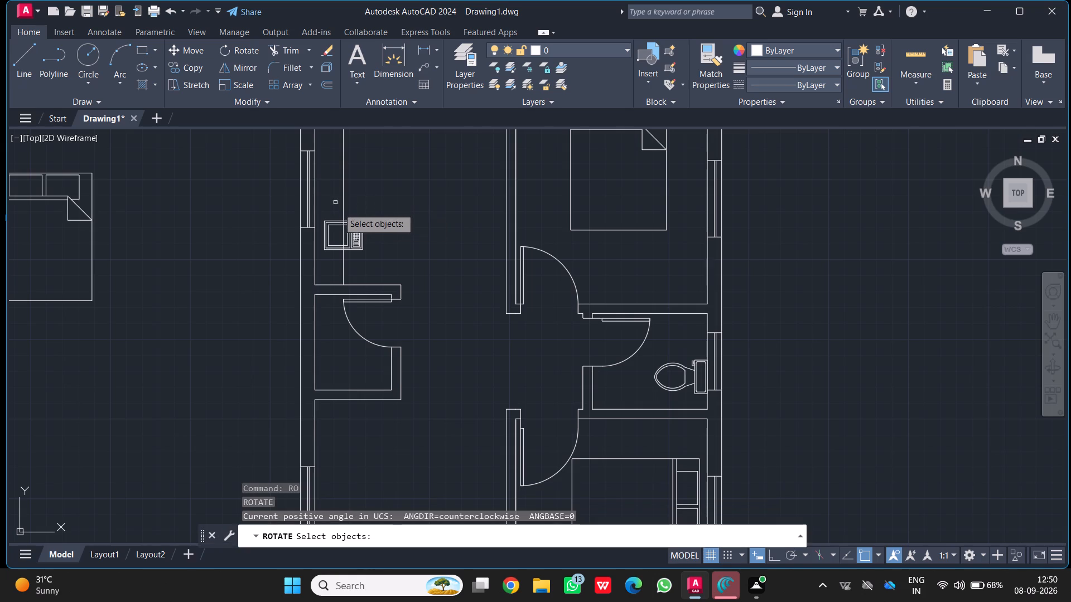
left_click(328, 221)
key("Return")
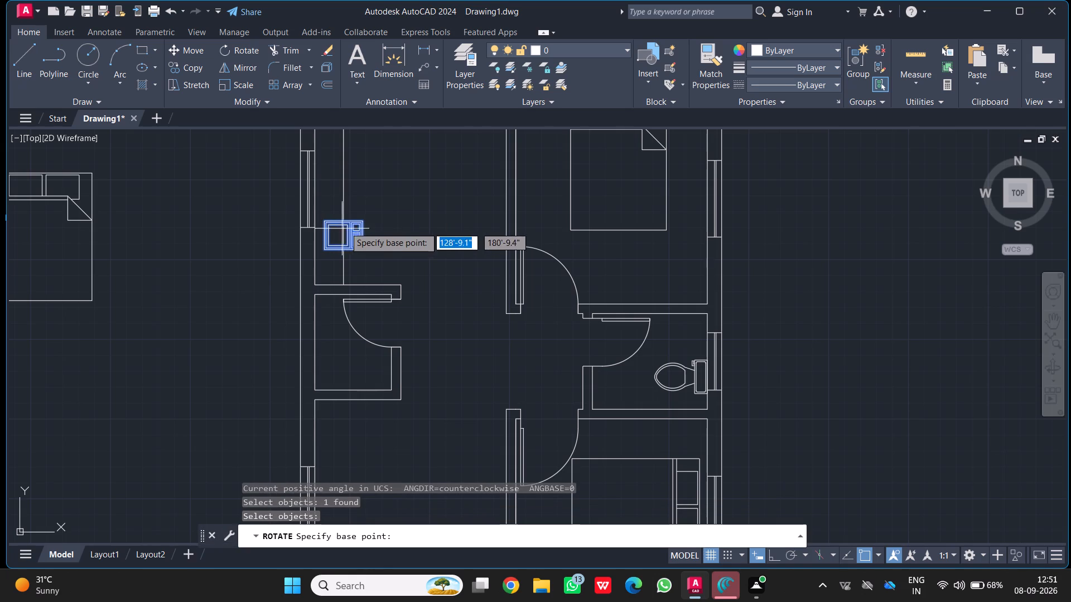
left_click(365, 221)
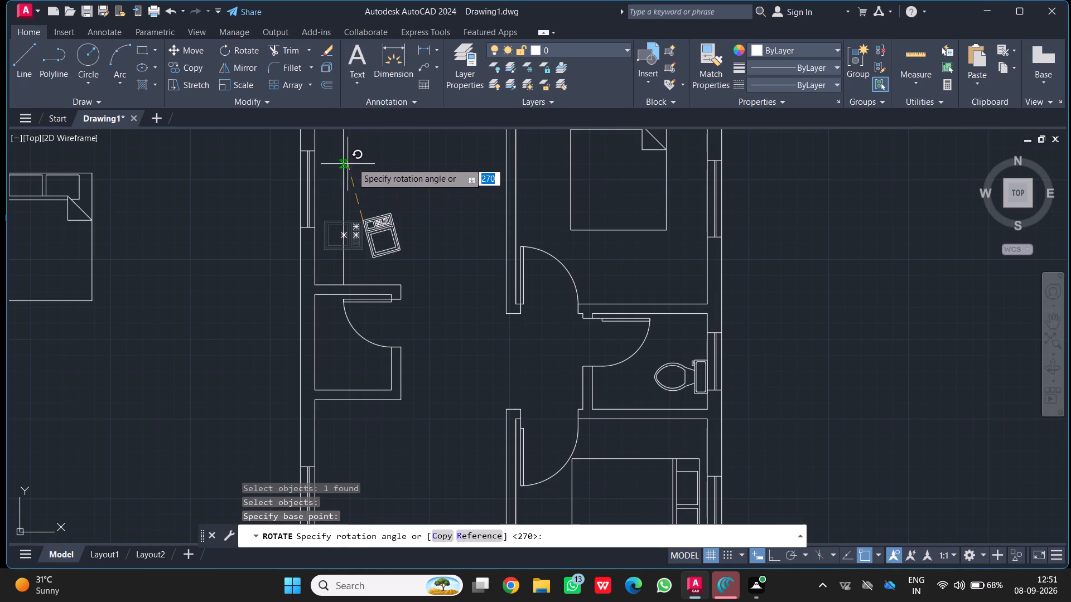
key("F8")
left_click(362, 176)
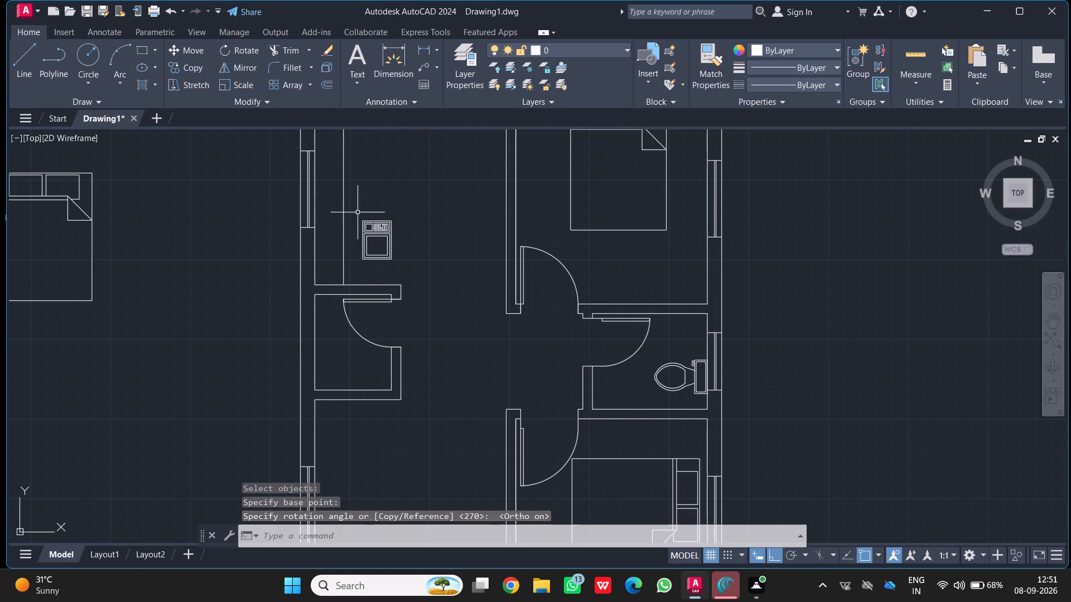
Move the microwave by its west-edge midpoint, with Ortho off, onto the kitchen's west counter, flush against the wall beside the window.
left_click(358, 212)
left_click(398, 267)
key("m")
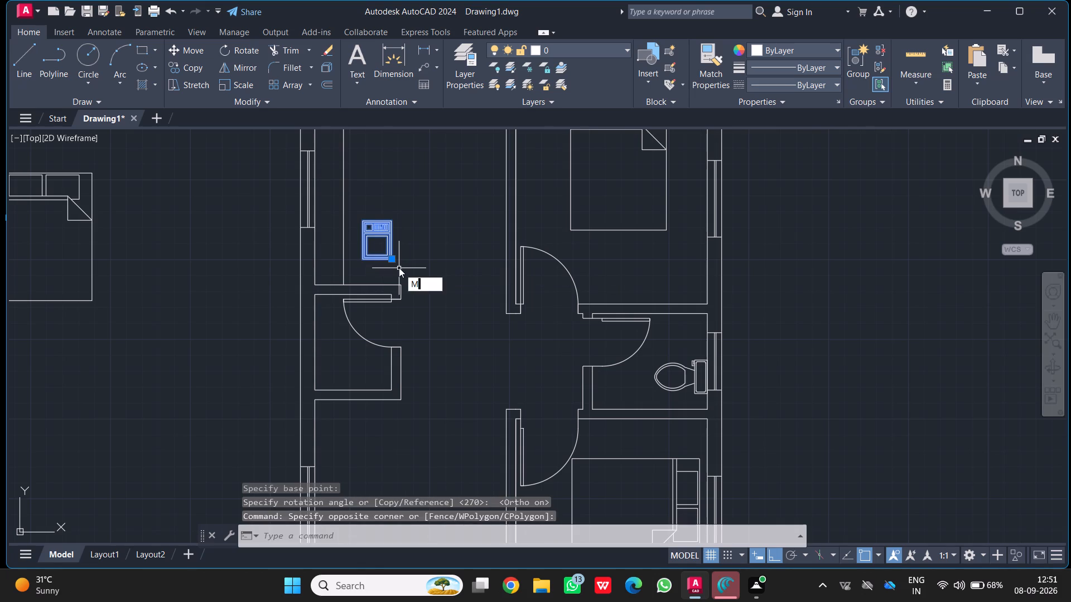
key("Return")
left_click(361, 237)
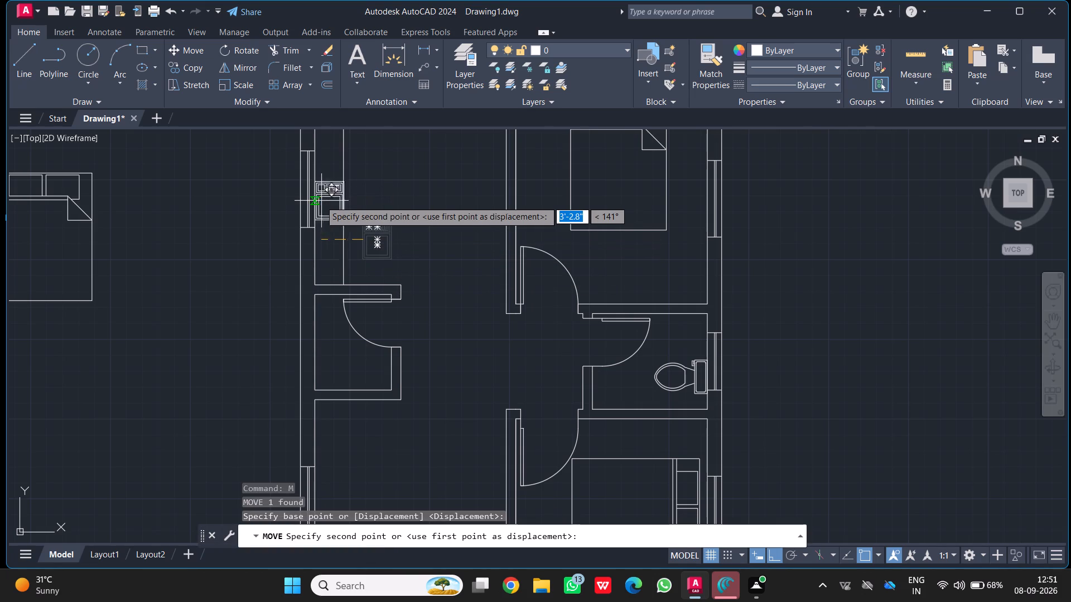
key("F8")
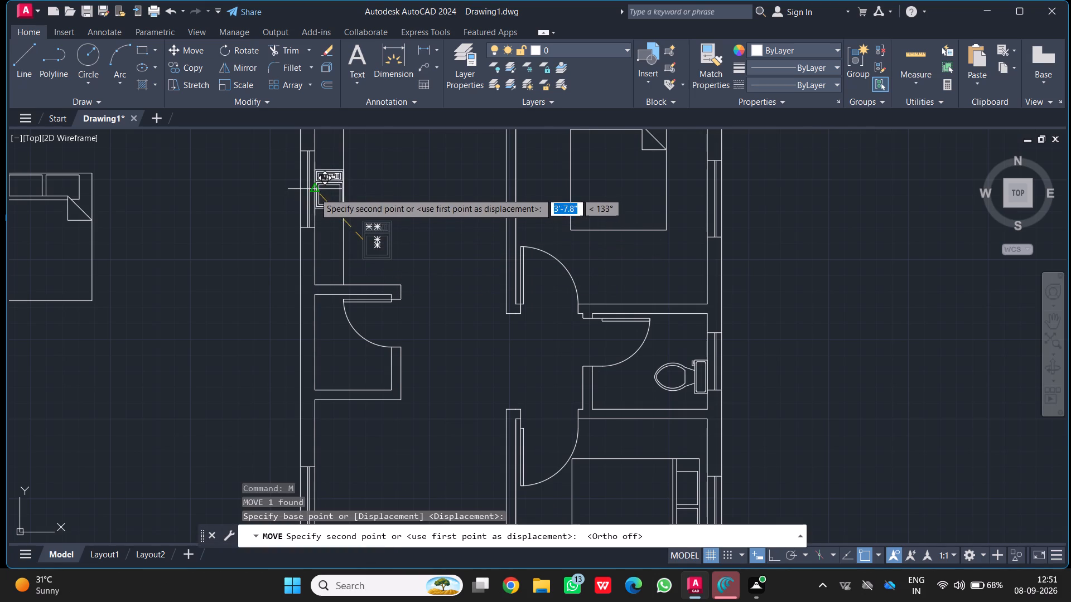
scroll(320, 206, "up", 3)
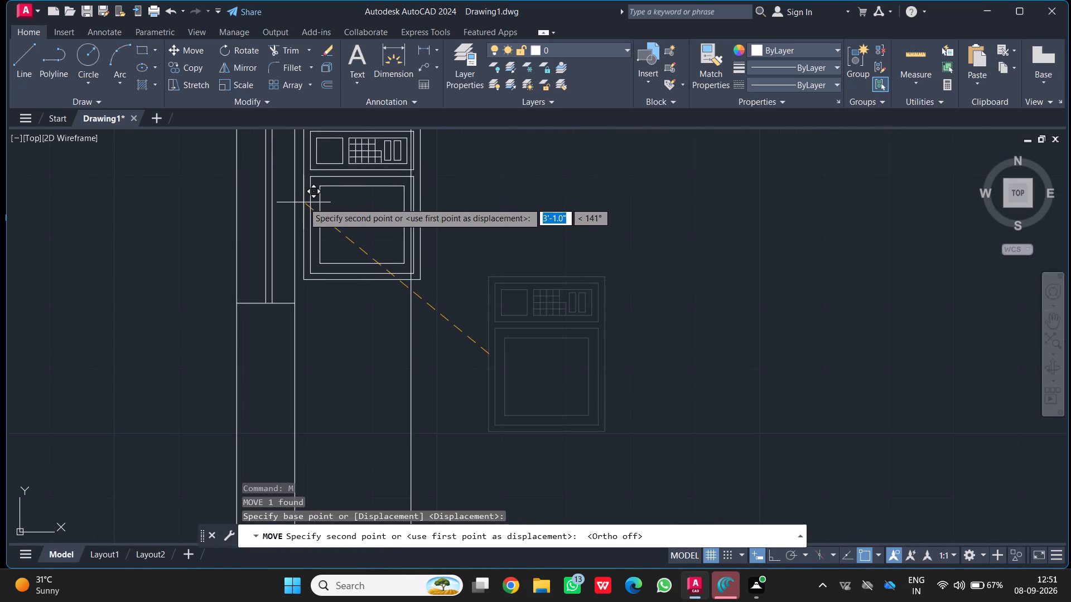
left_click(301, 203)
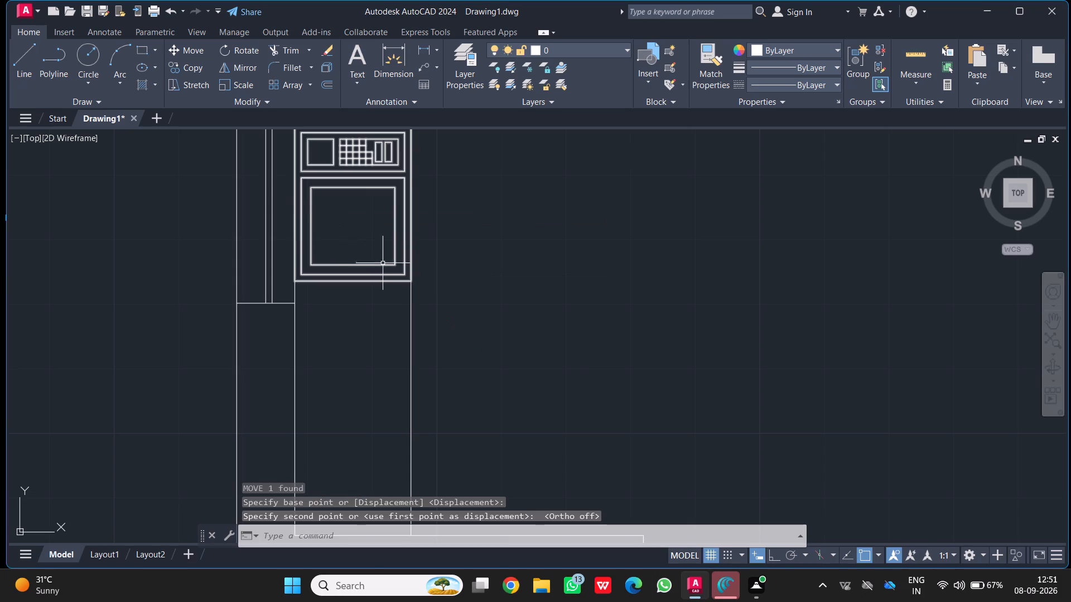
Draw the first stair line, about 6'-6" long, north–south across the space above the garden, near the garden wall's west end.
scroll(383, 265, "down", 2)
scroll(428, 259, "down", 3)
middle_click_drag(430, 256, 418, 260)
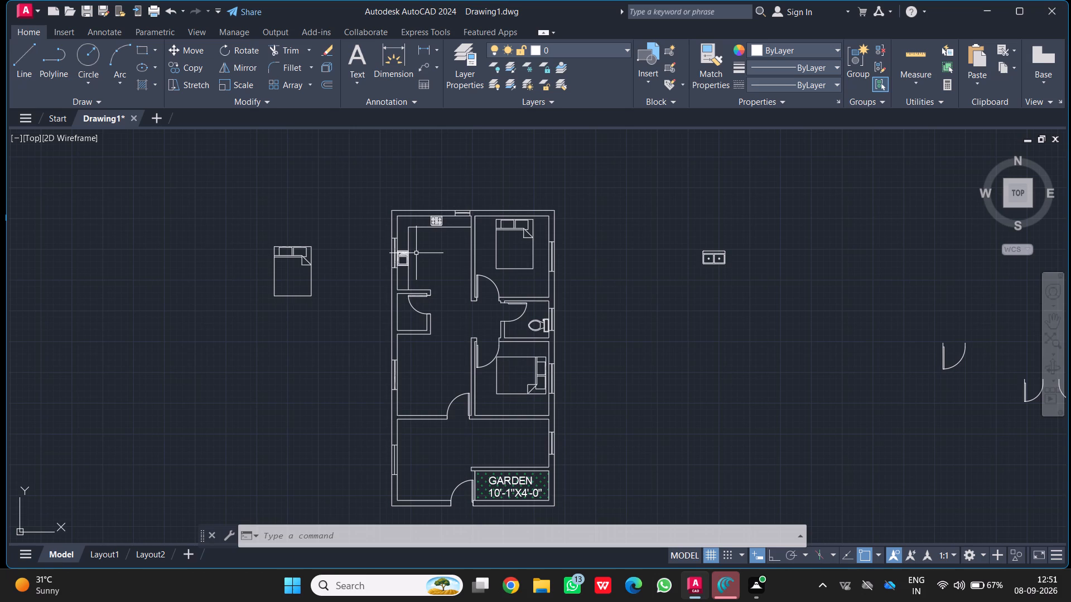
middle_click_drag(479, 378, 479, 318)
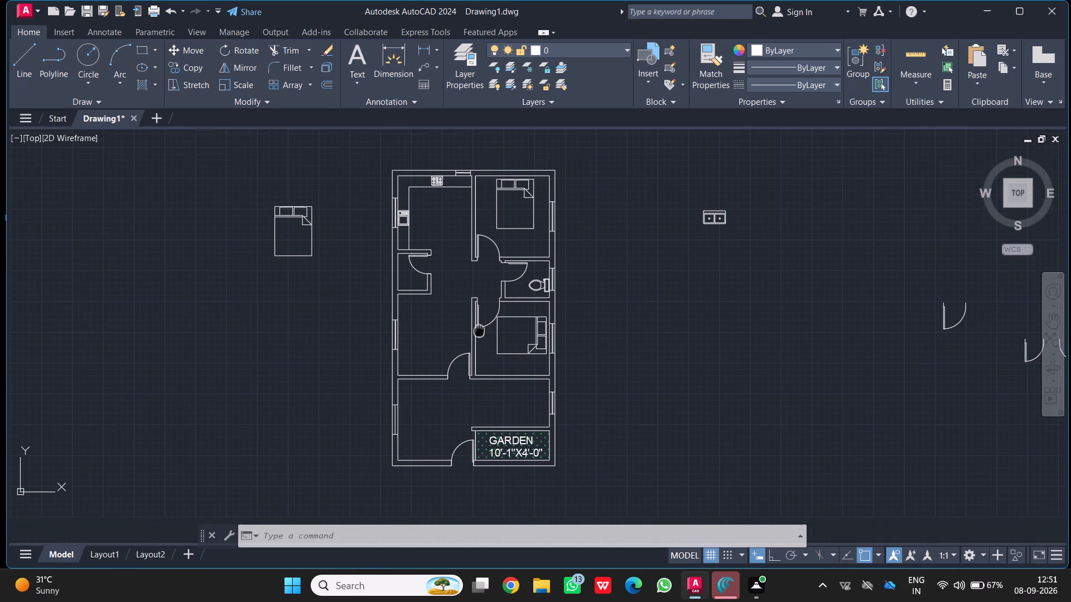
middle_click_drag(479, 318, 479, 315)
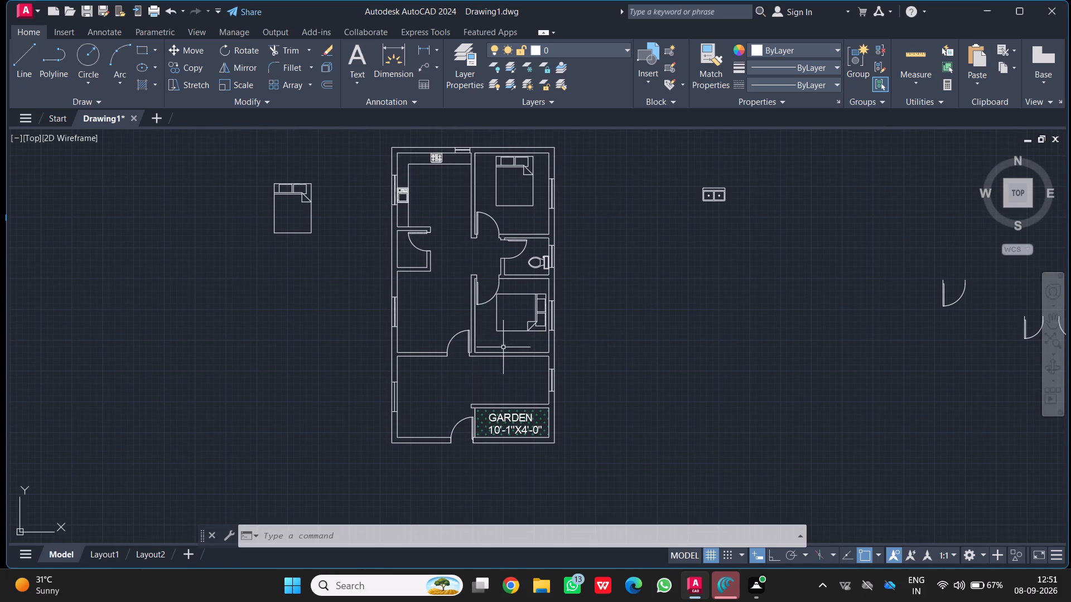
scroll(535, 386, "down", 2)
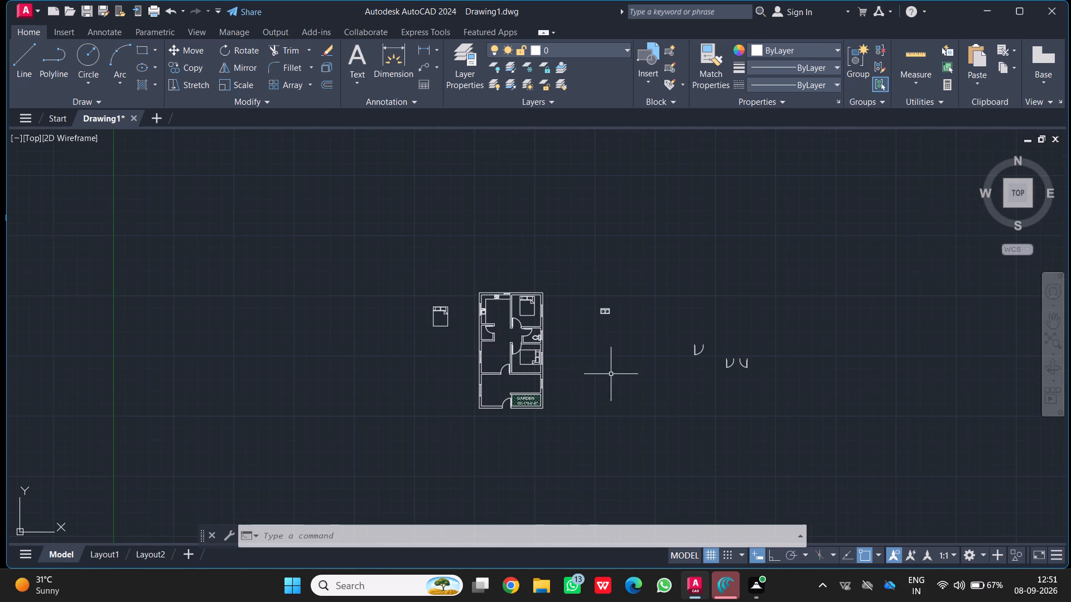
middle_click_drag(635, 381, 609, 351)
middle_click_drag(525, 402, 527, 385)
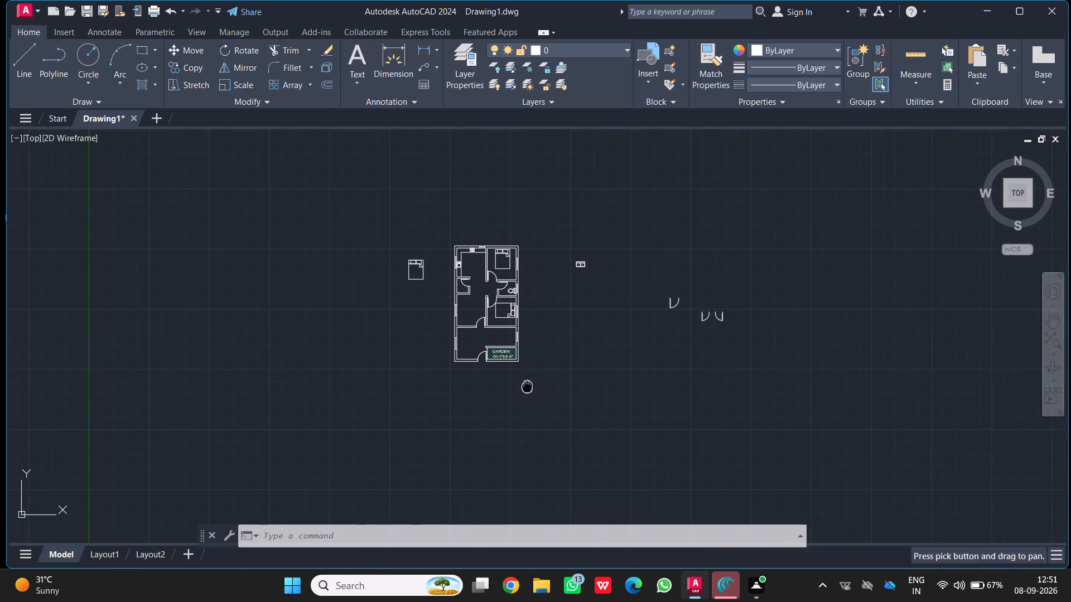
scroll(465, 324, "up", 3)
middle_click_drag(493, 373, 486, 340)
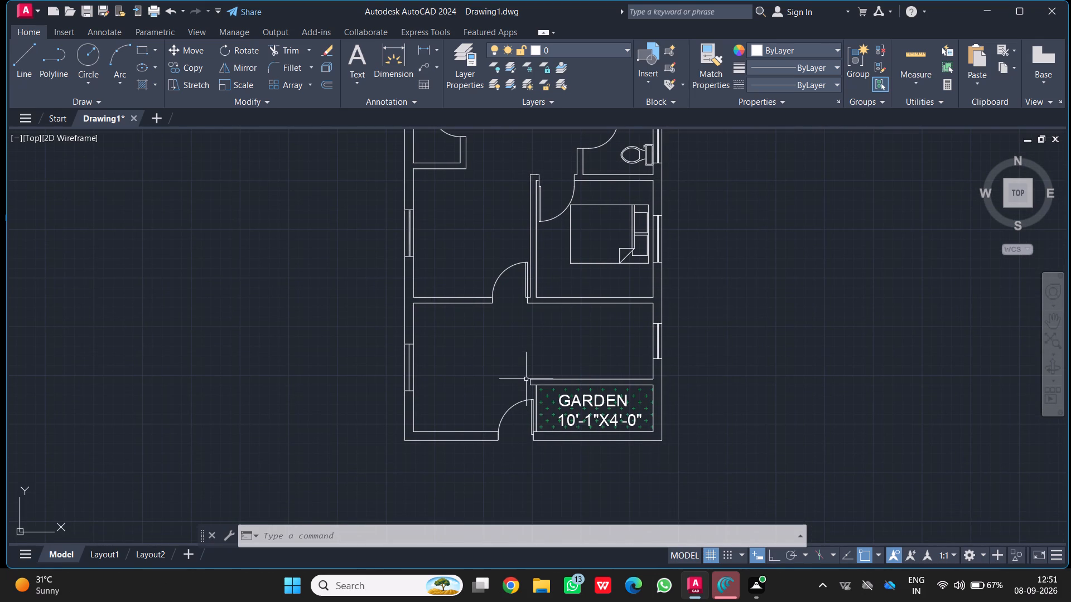
key("l")
key("Return")
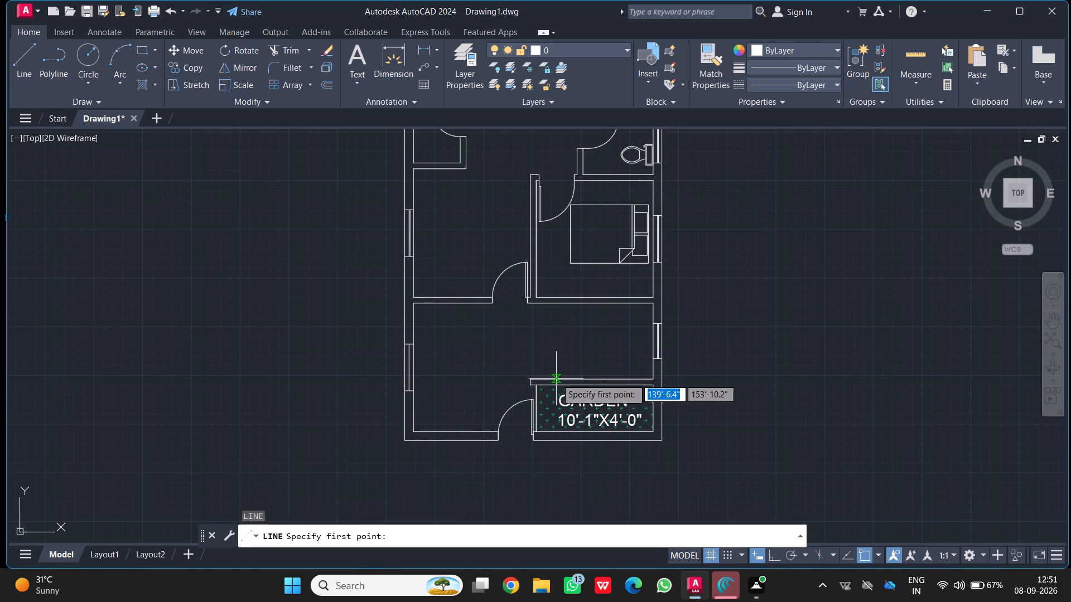
left_click(545, 302)
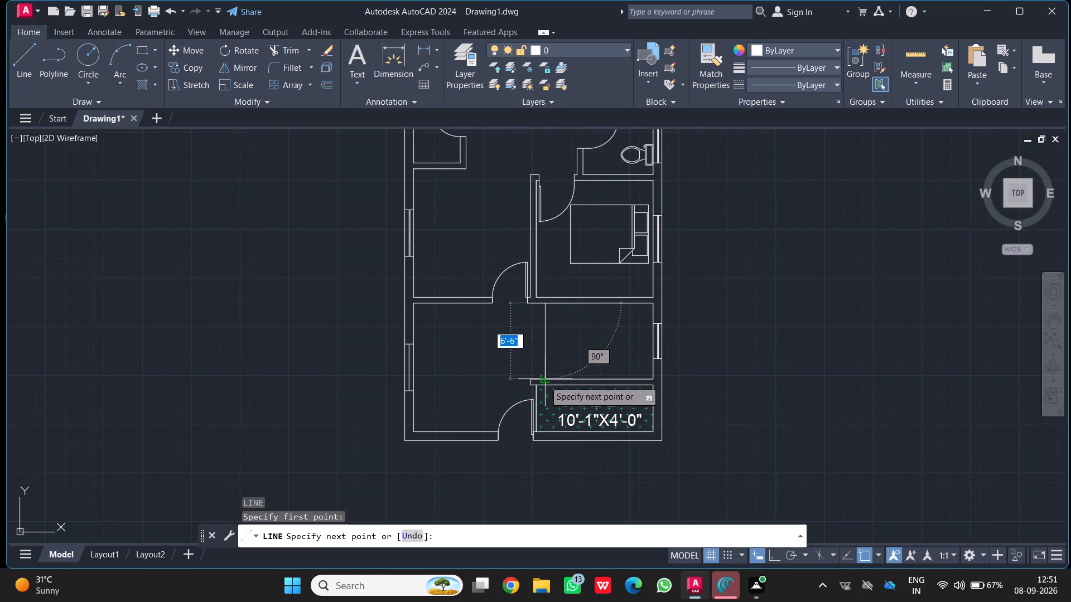
left_click(544, 378)
key("Return")
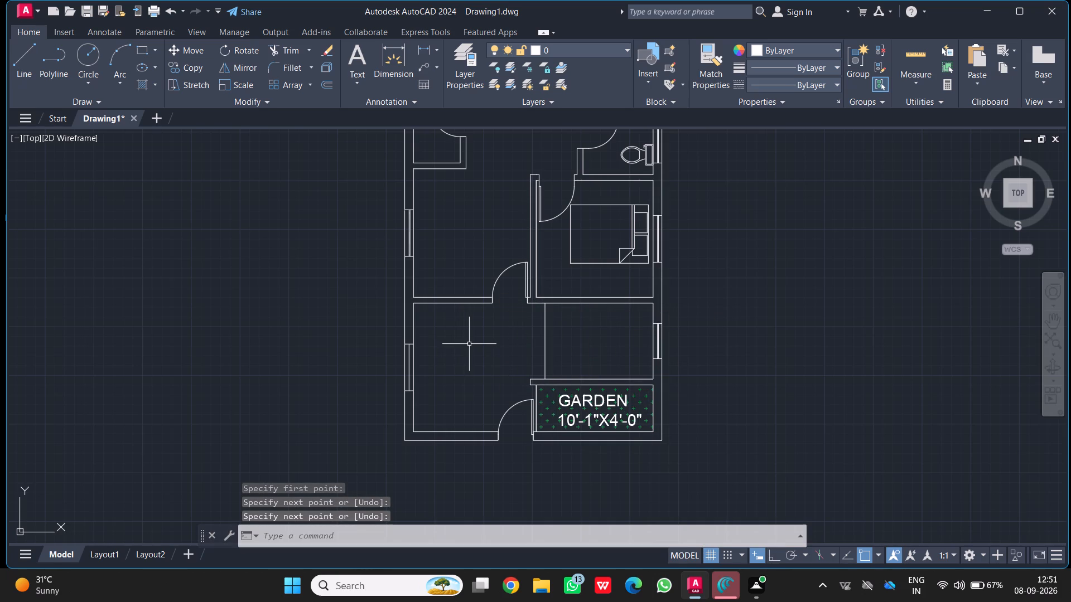
Offset the first stair line 10" to the east to form a tread.
key("o")
key("Return")
left_click(538, 338)
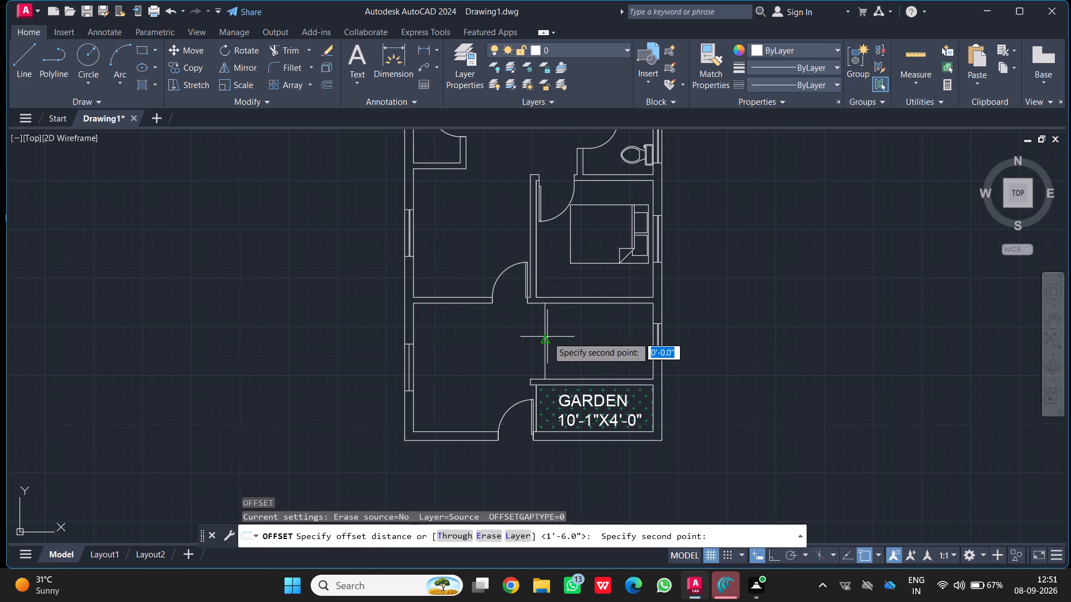
left_click(547, 337)
left_click(573, 341)
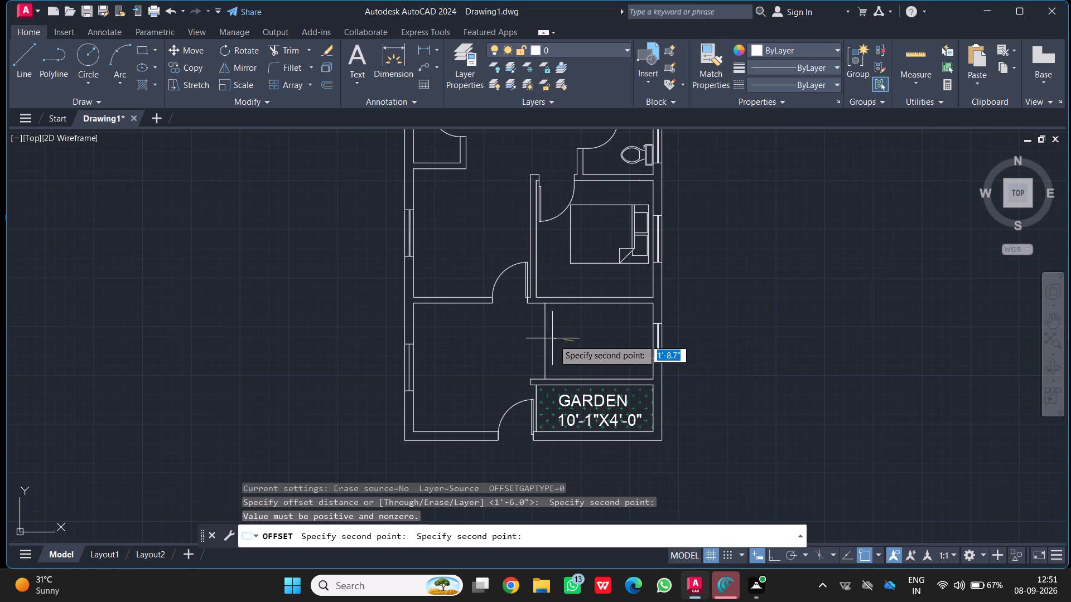
left_click(553, 339)
left_click(543, 343)
type("10")
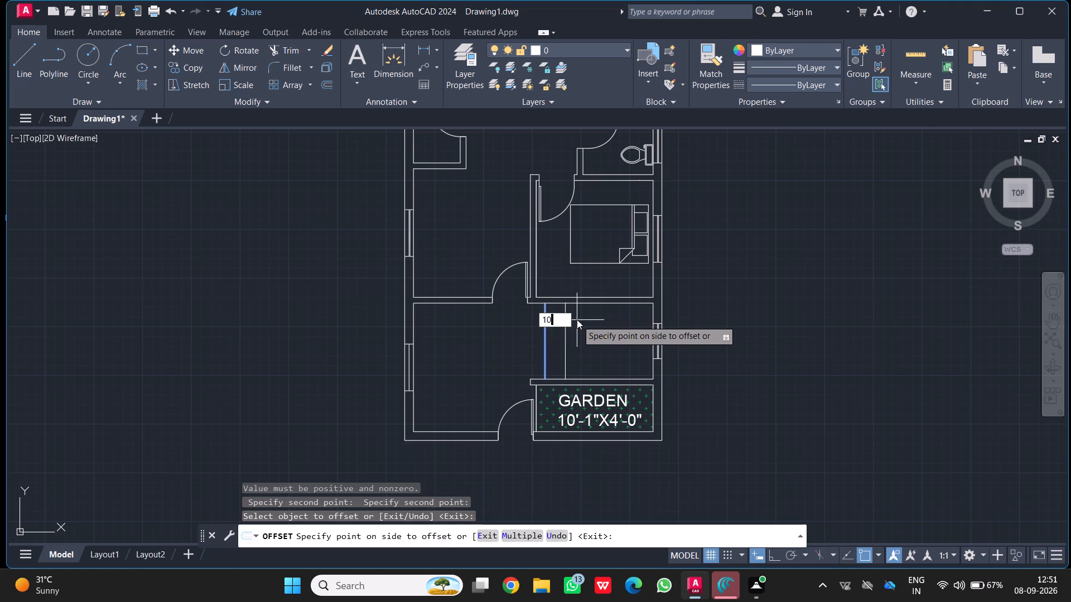
key("shift+quotedbl")
key("Return")
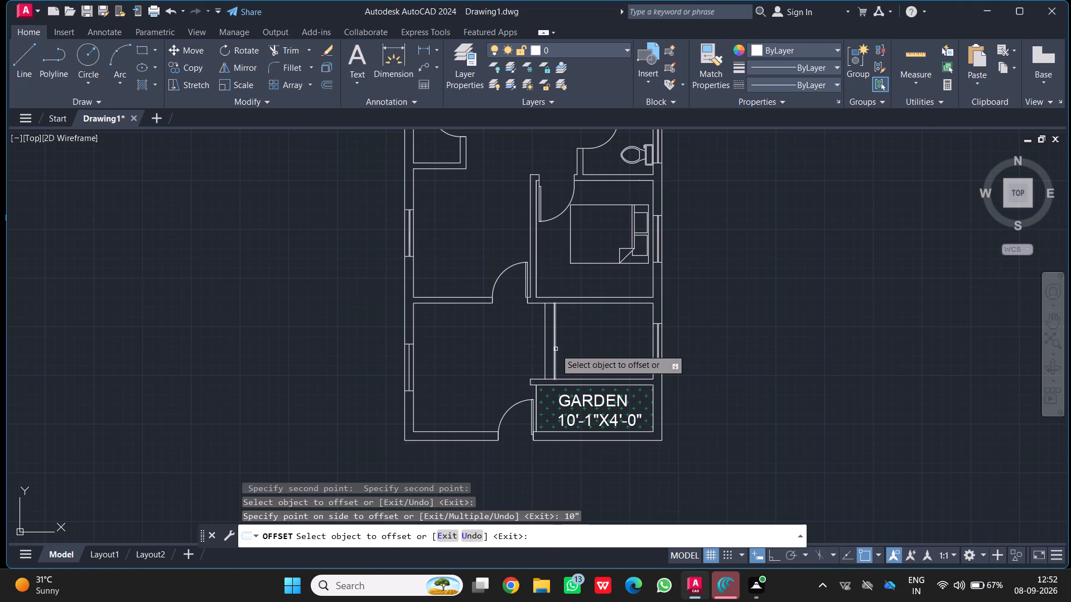
Add two more stair lines eastward, offsetting each newest line by 10".
left_click(556, 349)
key("0")
key("shift+quotedbl")
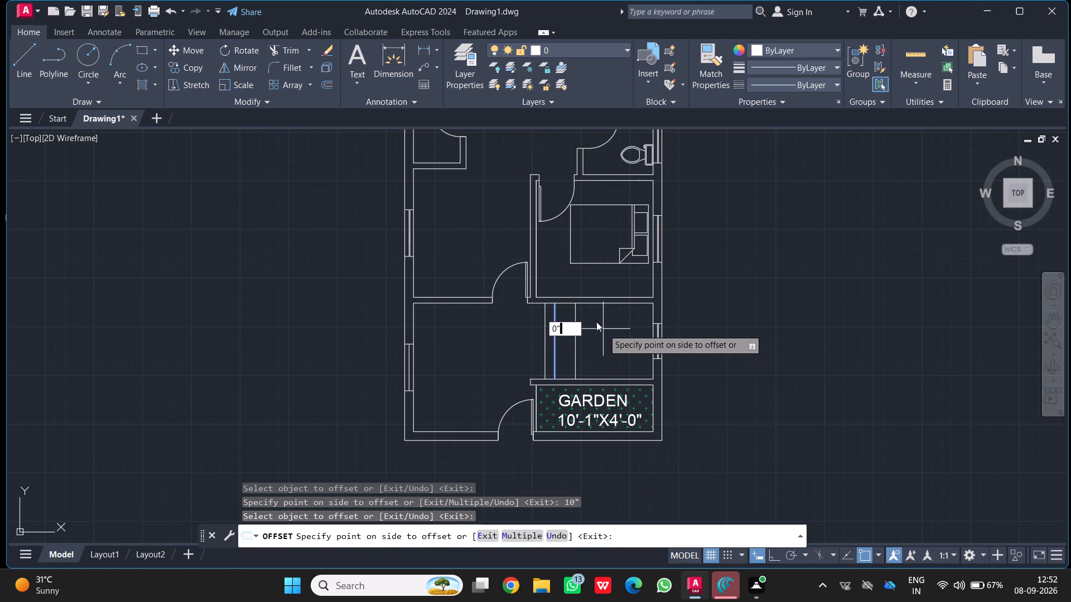
key("BackSpace")
key("BackSpace")
key("BackSpace")
type("10")
key("shift+quotedbl")
key("Return")
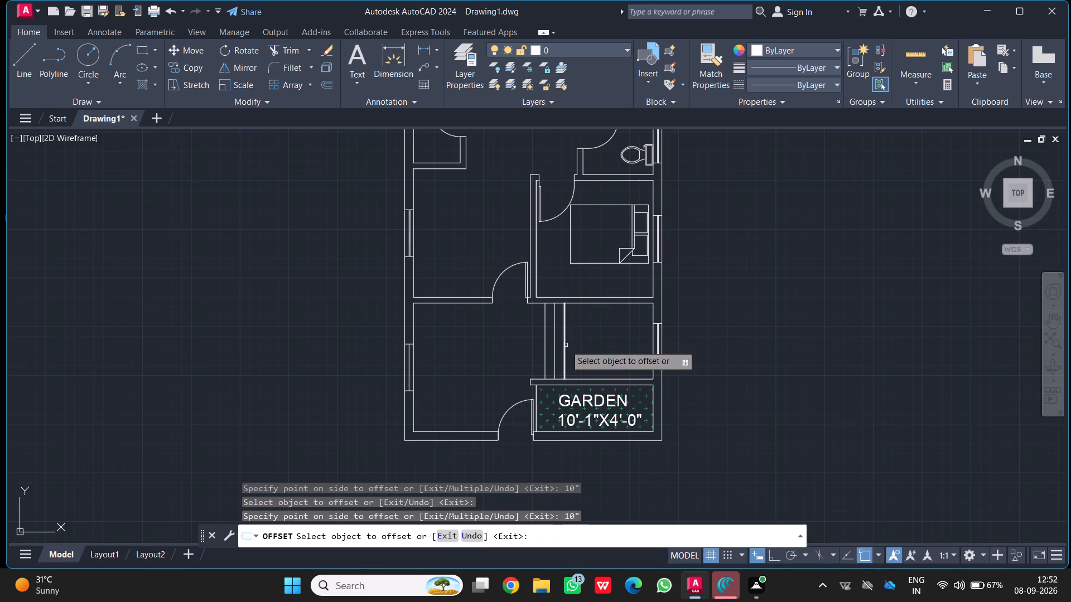
left_click(566, 345)
type("10")
key("shift+quotedbl")
key("Return")
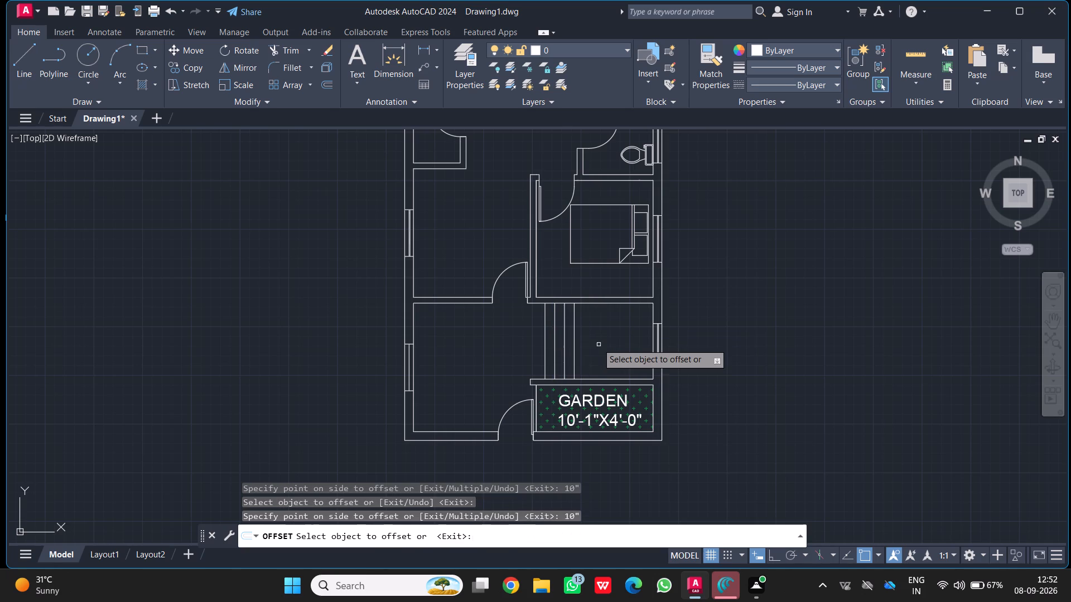
Continue the stair eastward with three more tread lines, each offset 10" from the previous one.
left_click(573, 339)
type("10")
key("shift+quotedbl")
key("Return")
left_click(583, 341)
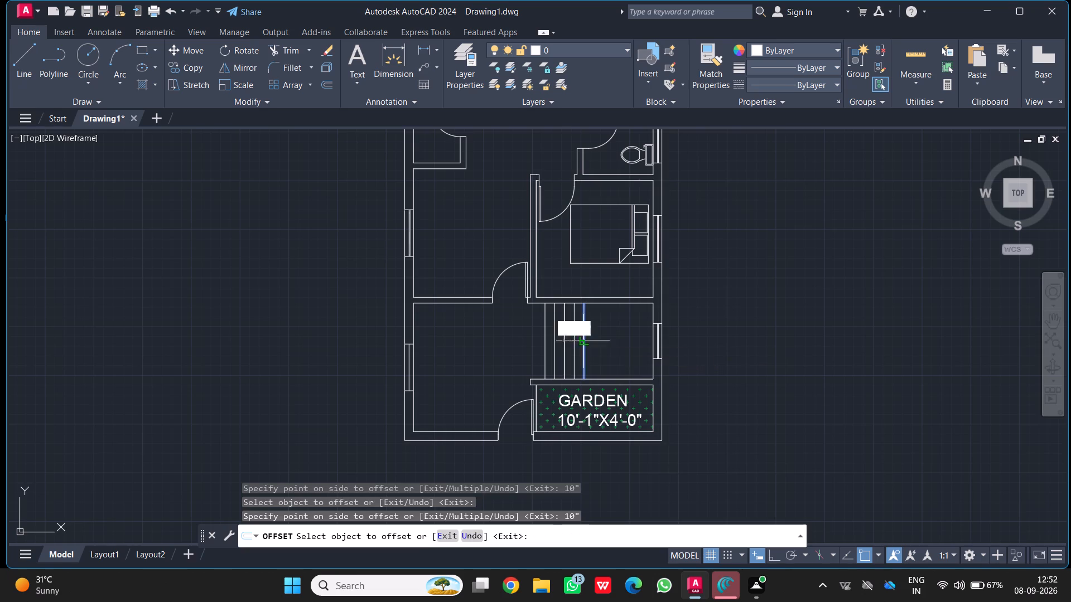
type("10\"")
key("Return")
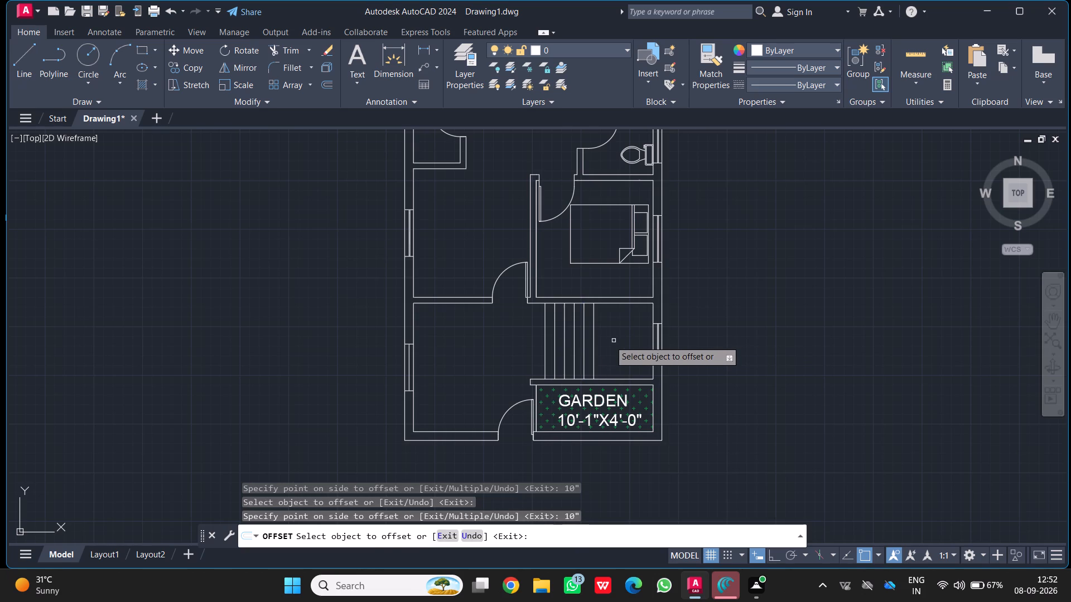
left_click(595, 341)
type("10")
key("shift+quotedbl")
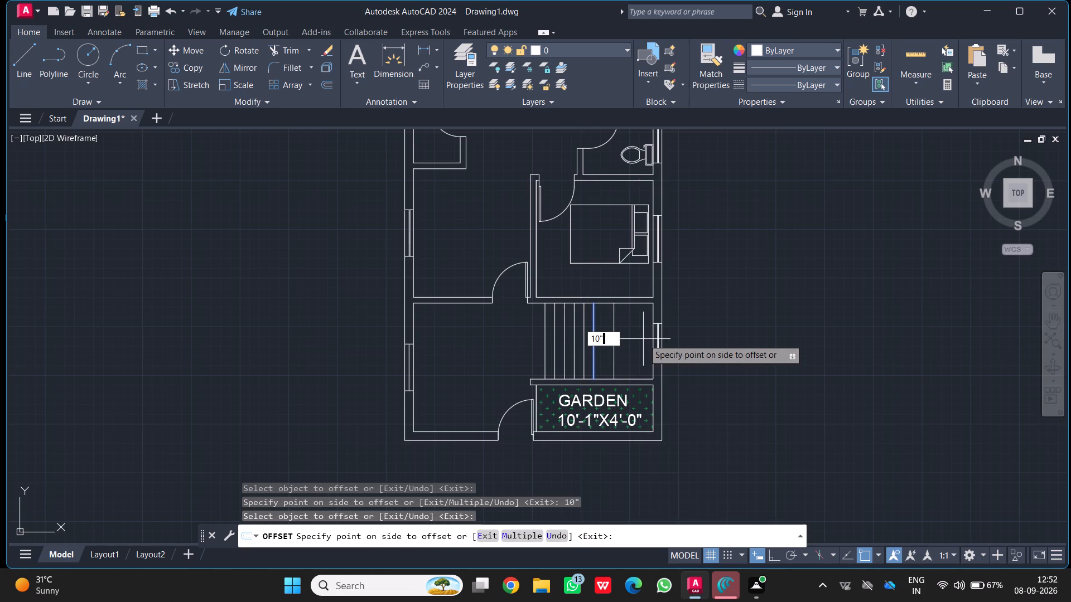
key("Return")
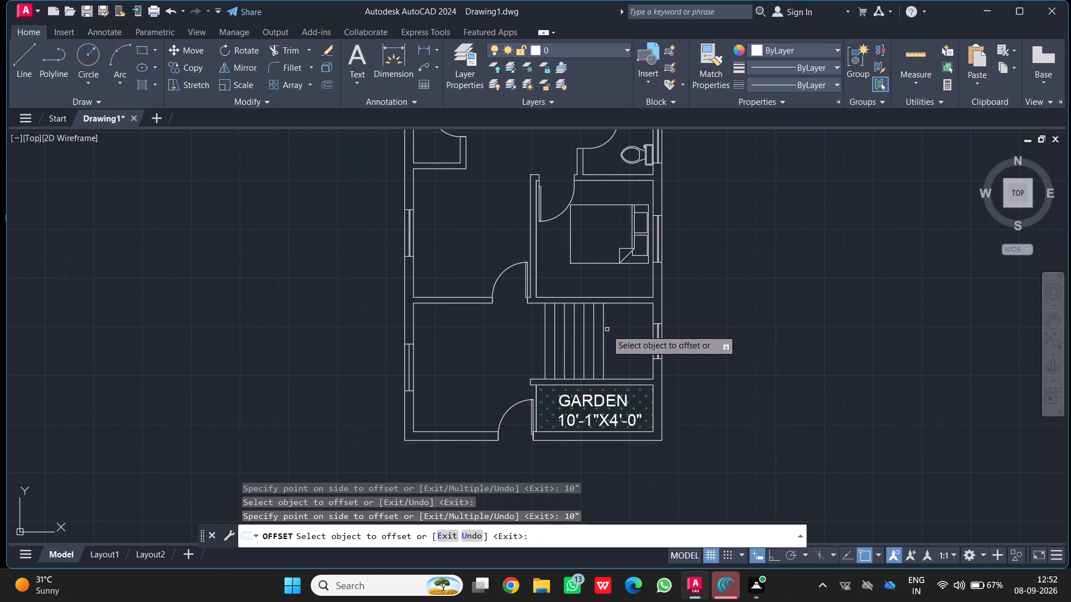
Offset two final stair lines eastward at 10" spacing and end the offsetting there, short of the east wall.
left_click(606, 329)
left_click(604, 339)
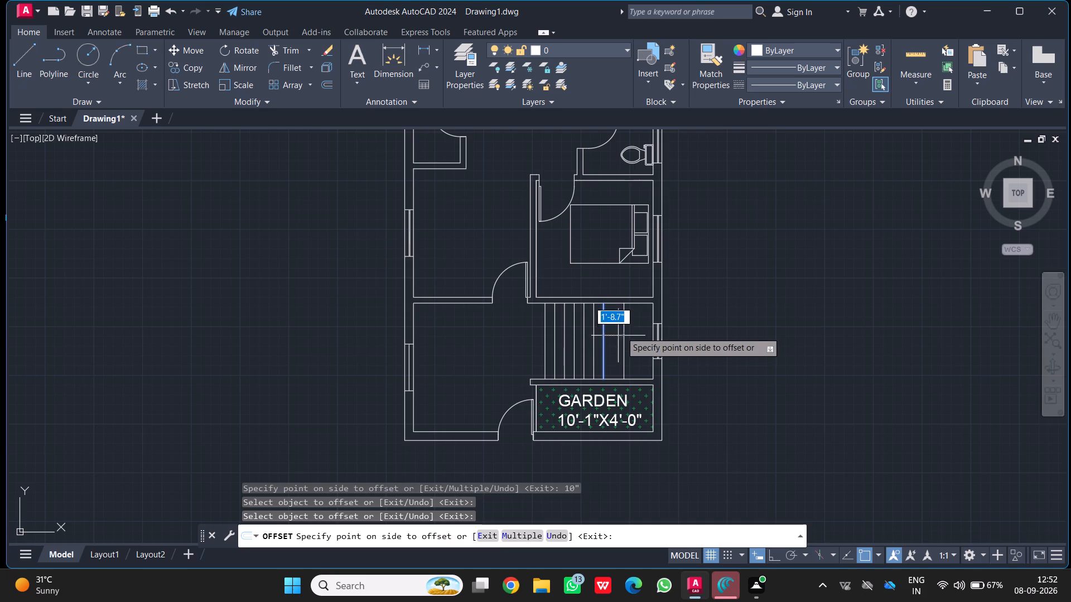
type("10")
key("shift+quotedbl")
key("Return")
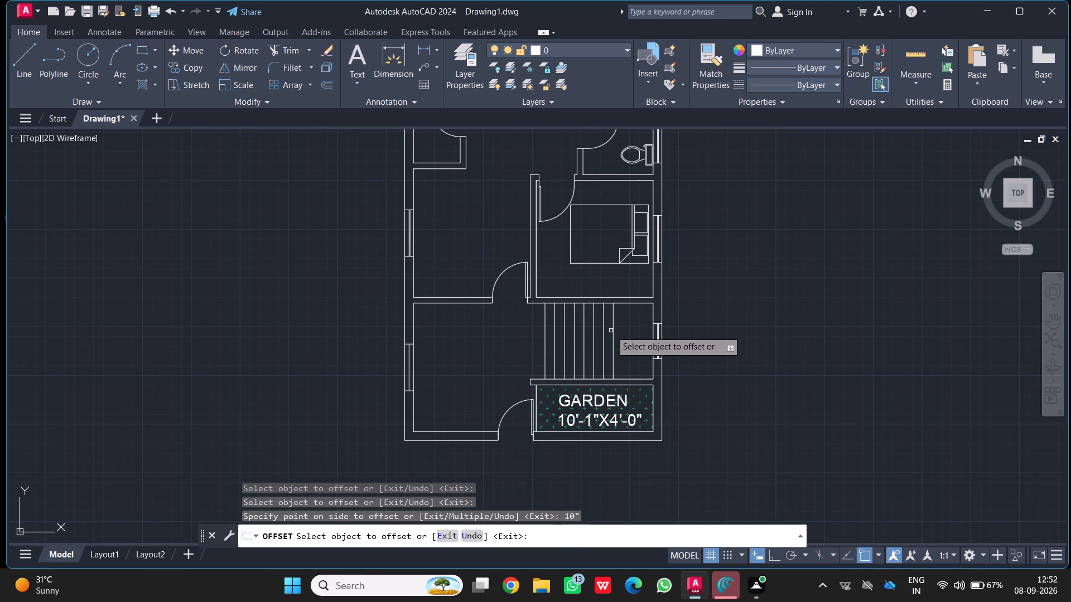
left_click(614, 331)
type("10")
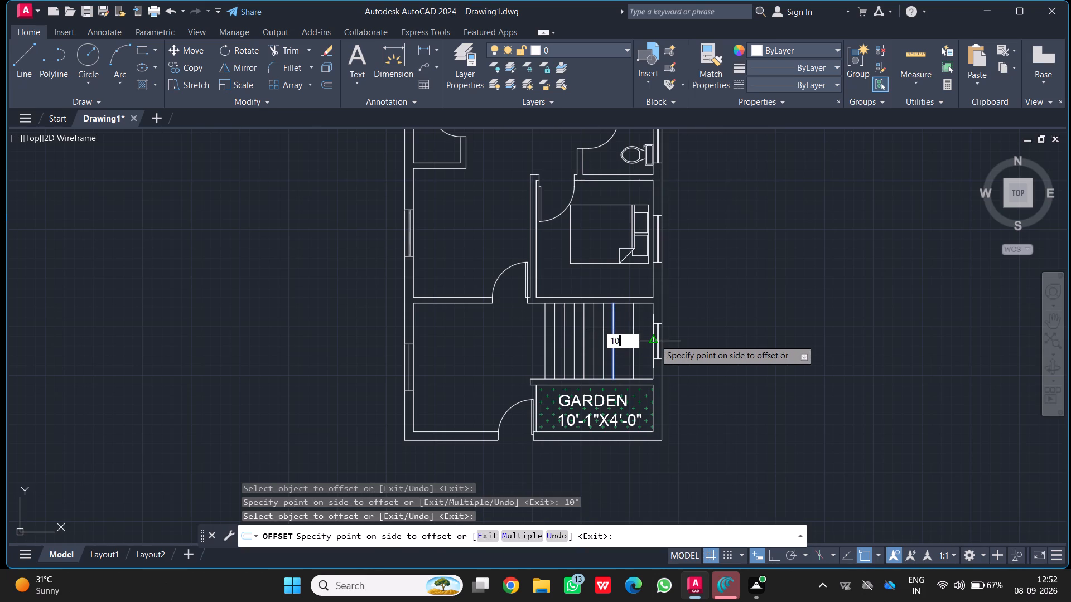
key("shift+quotedbl")
key("Return")
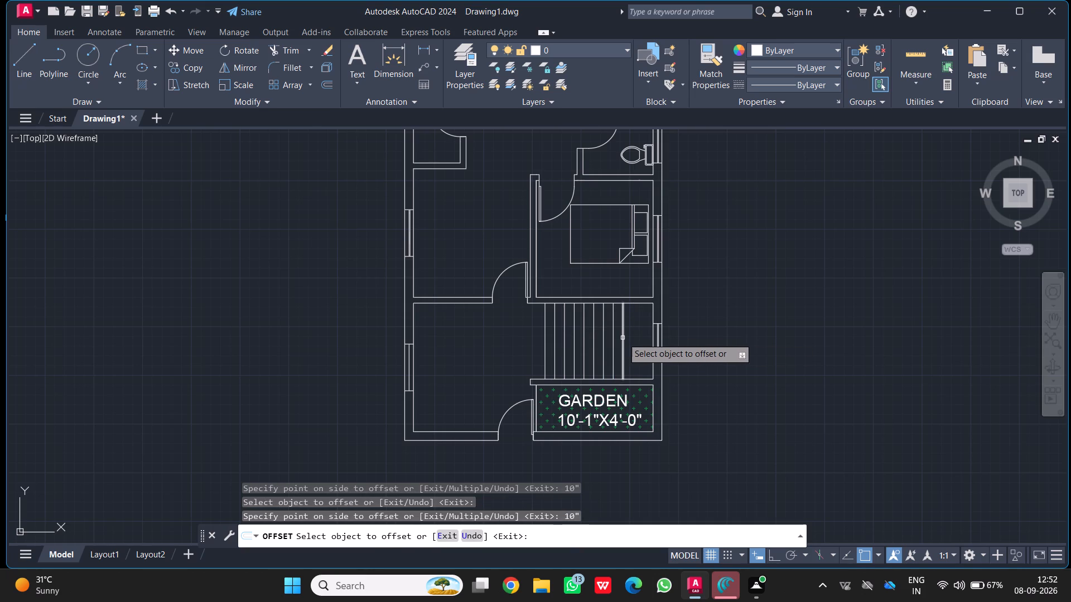
left_click(623, 338)
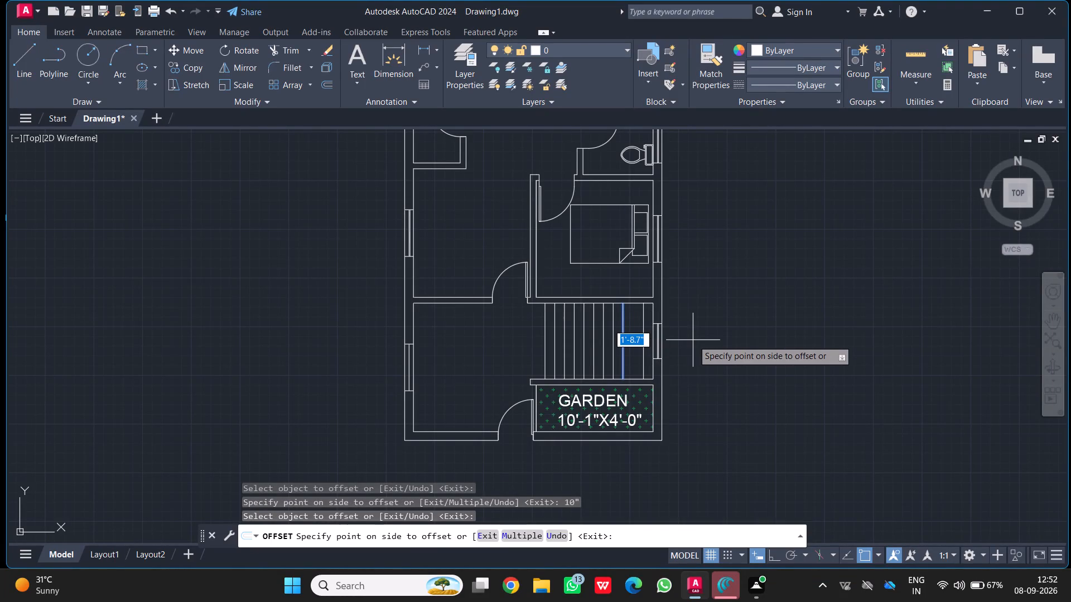
key("Escape")
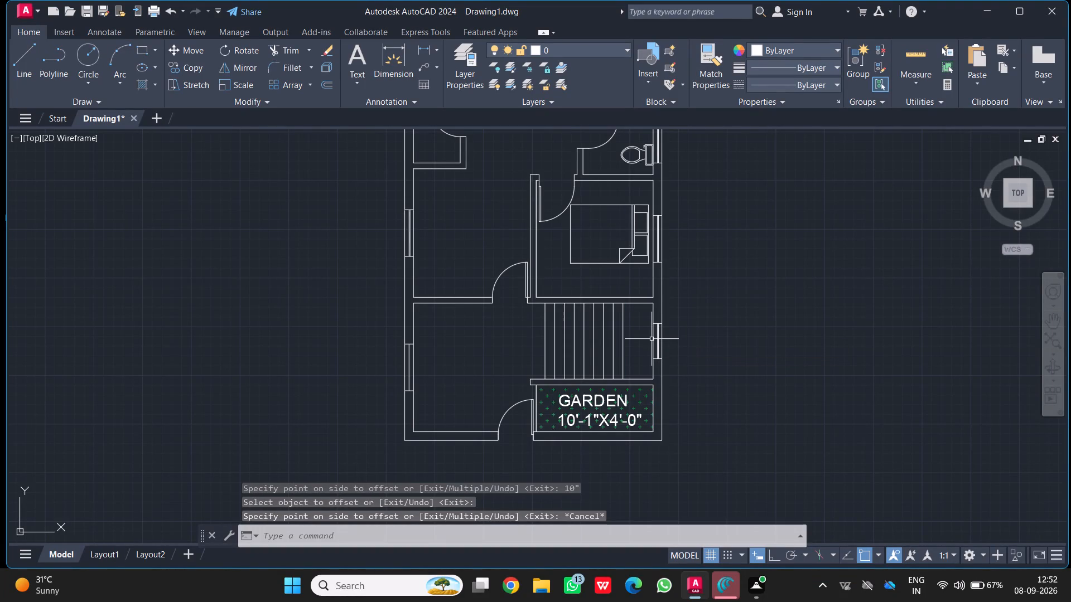
Draw a horizontal line across the middle of the stair, from the easternmost tread line to the westernmost.
key("l")
key("Return")
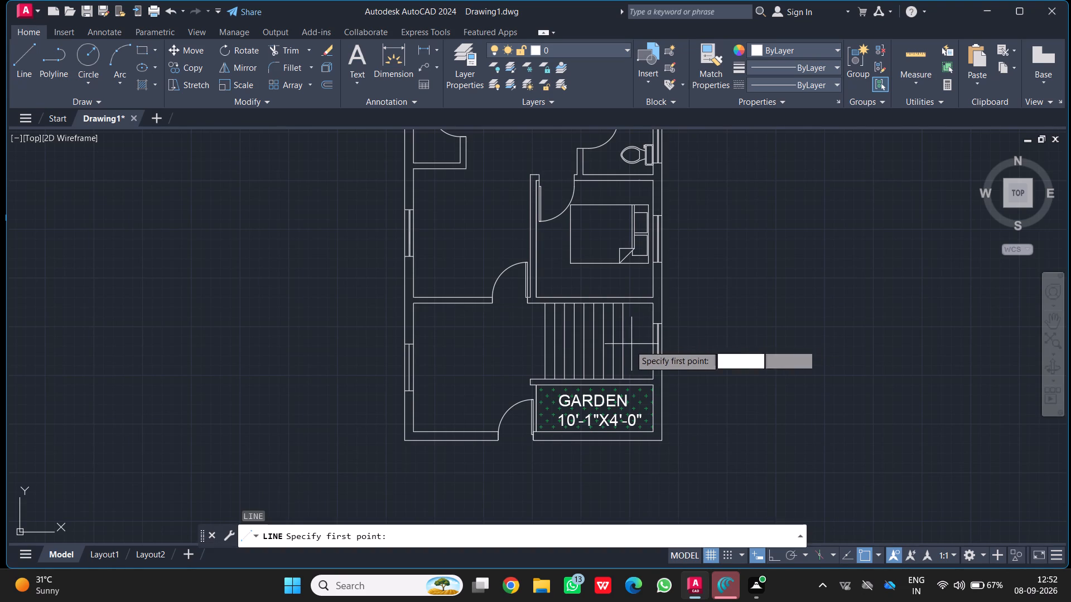
left_click(624, 342)
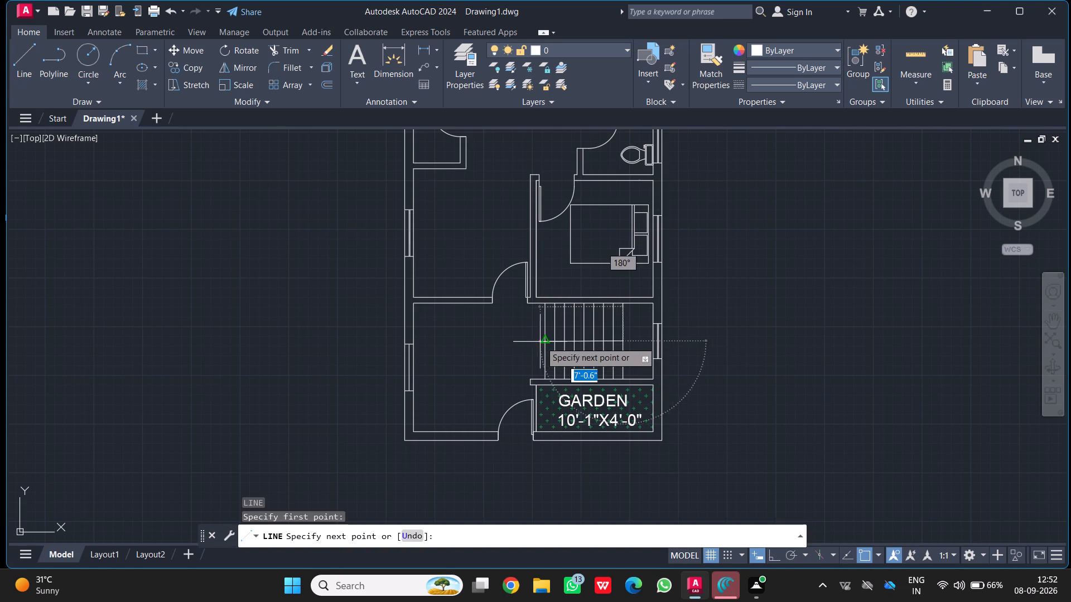
left_click(544, 342)
key("Return")
Offset the stair's horizontal middle line by 2" to the south and by 2" to the north.
key("o")
key("Return")
left_click(571, 338)
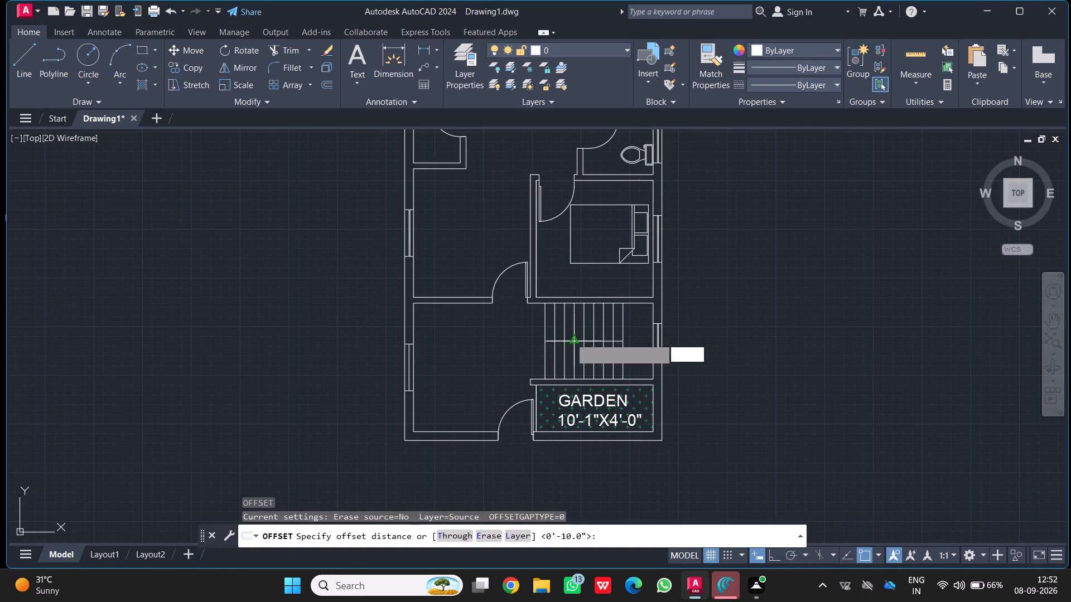
left_click(568, 355)
left_click(570, 339)
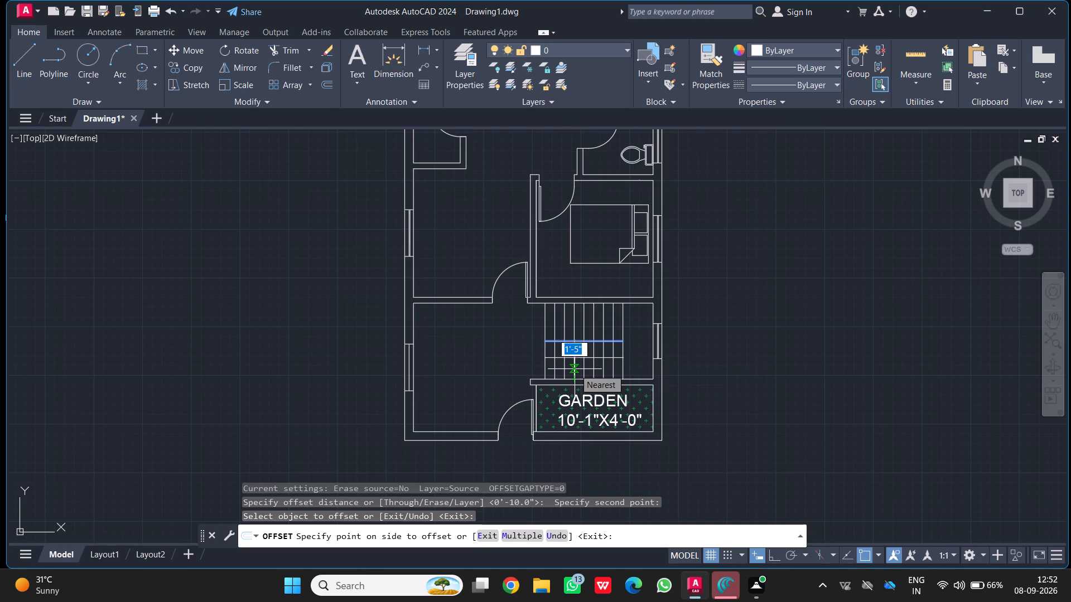
key("2")
key("shift+quotedbl")
key("Return")
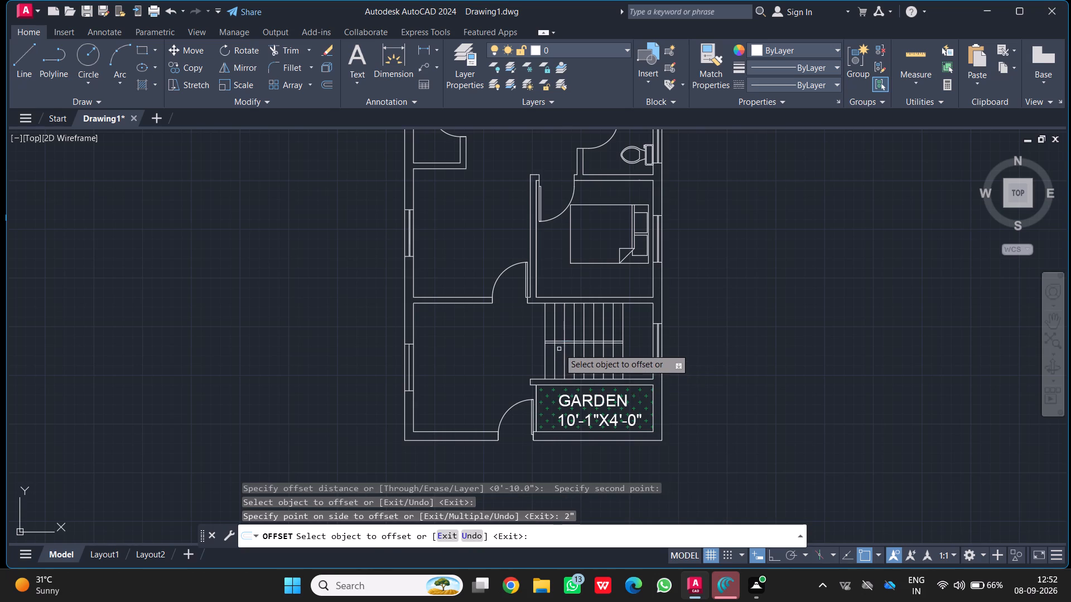
scroll(559, 346, "up", 3)
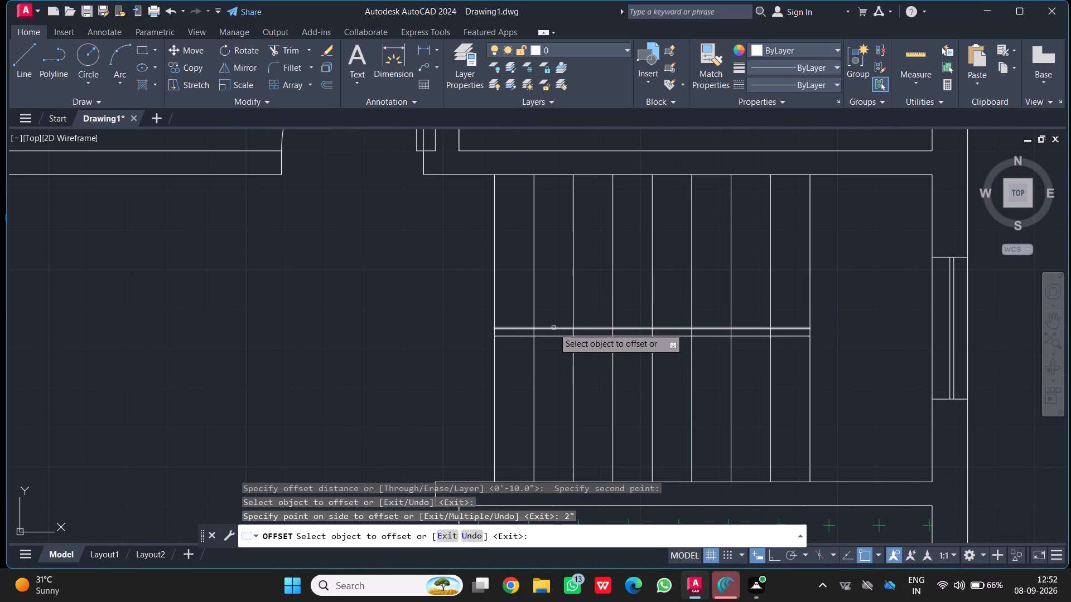
left_click(553, 328)
key("2")
key("shift+quotedbl")
key("Return")
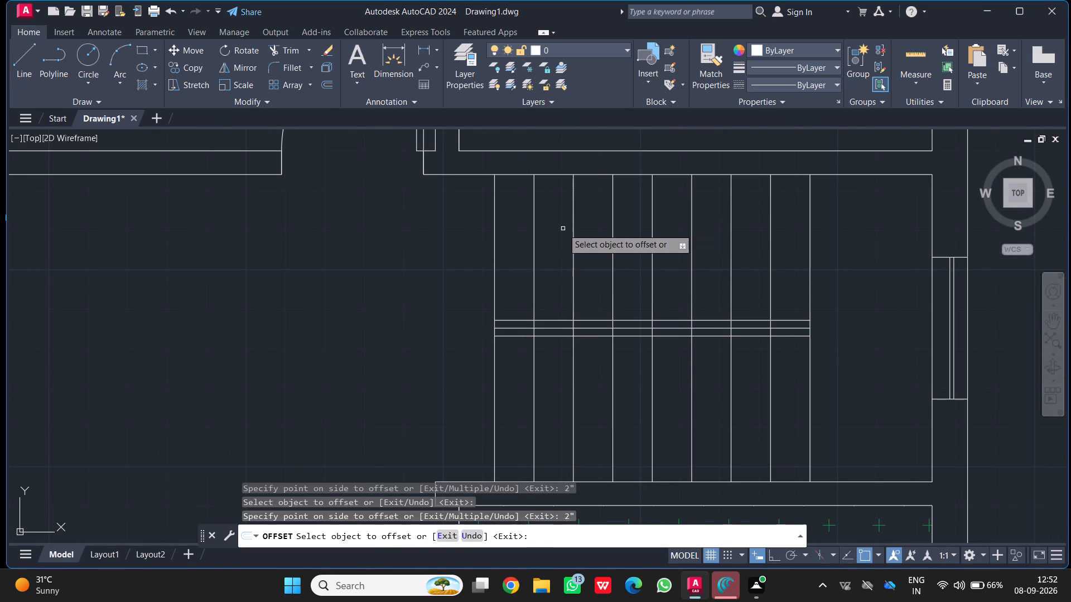
key("Escape")
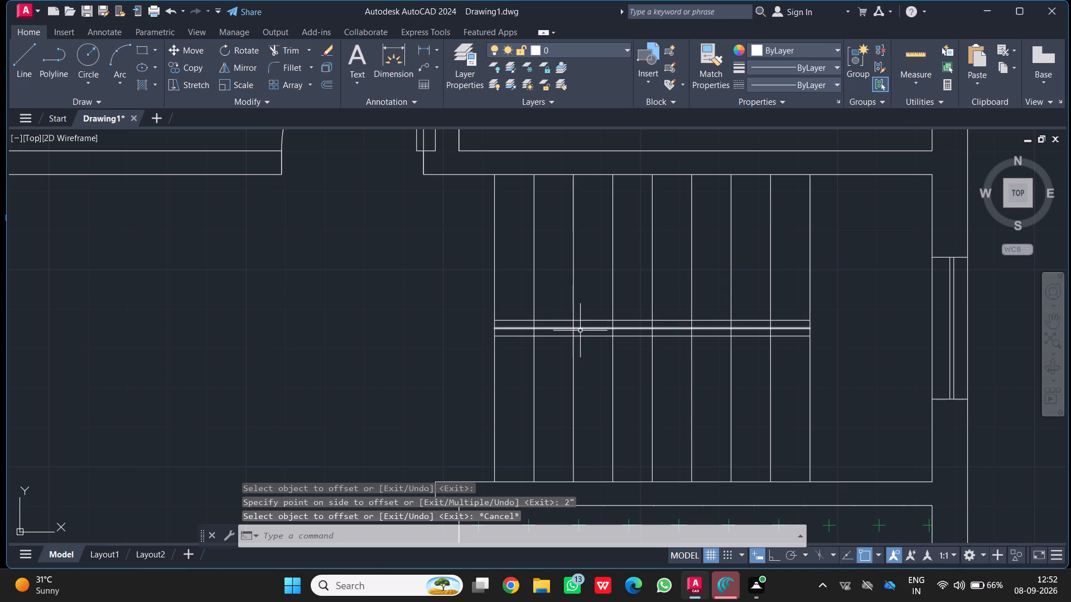
Erase the original middle line between the two 2" offset lines of the stair.
left_click(573, 326)
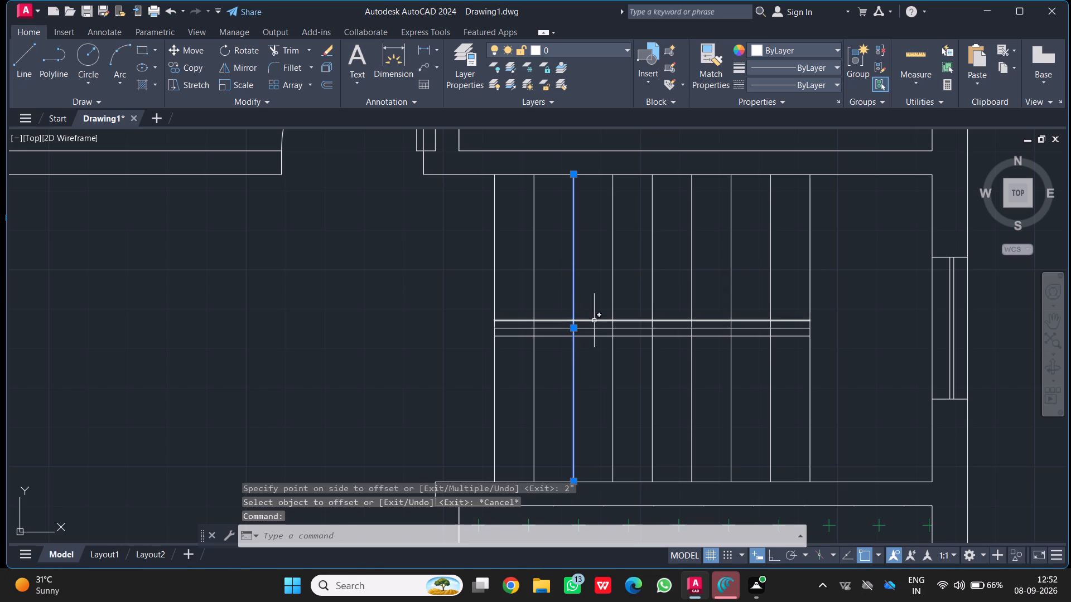
key("Escape")
left_click(591, 328)
key("Delete")
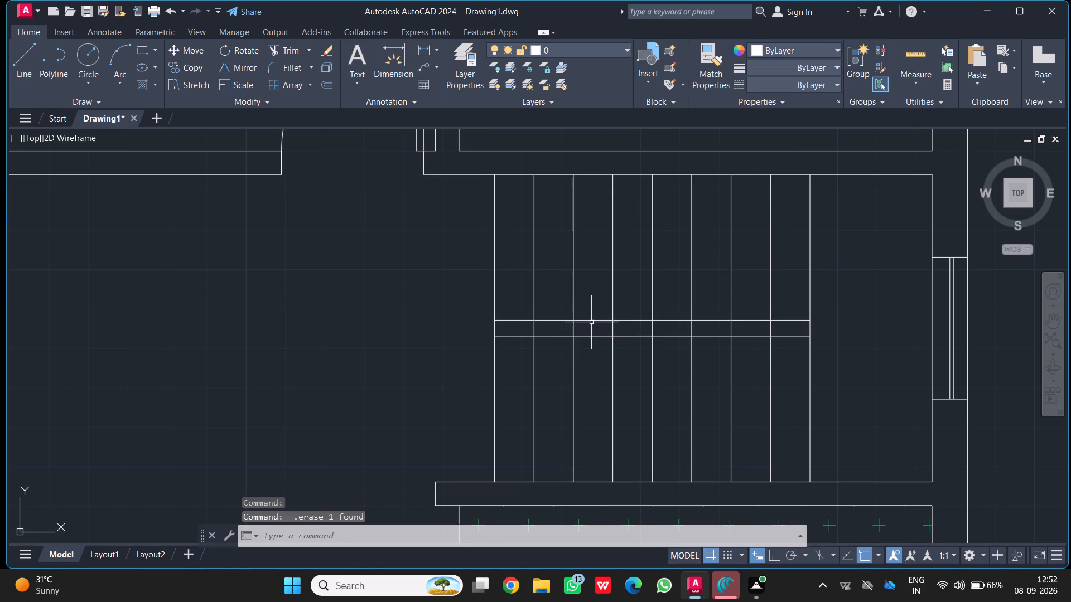
Trim the easternmost tread line between the stair's two middle lines.
key("t")
key("r")
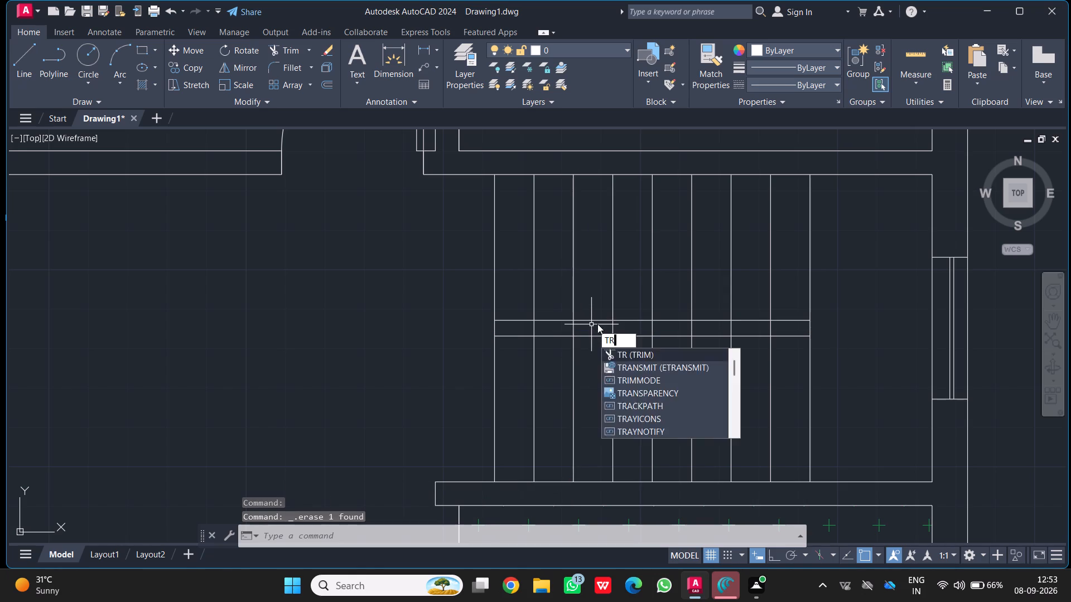
key("Return")
left_click_drag(822, 325, 774, 331)
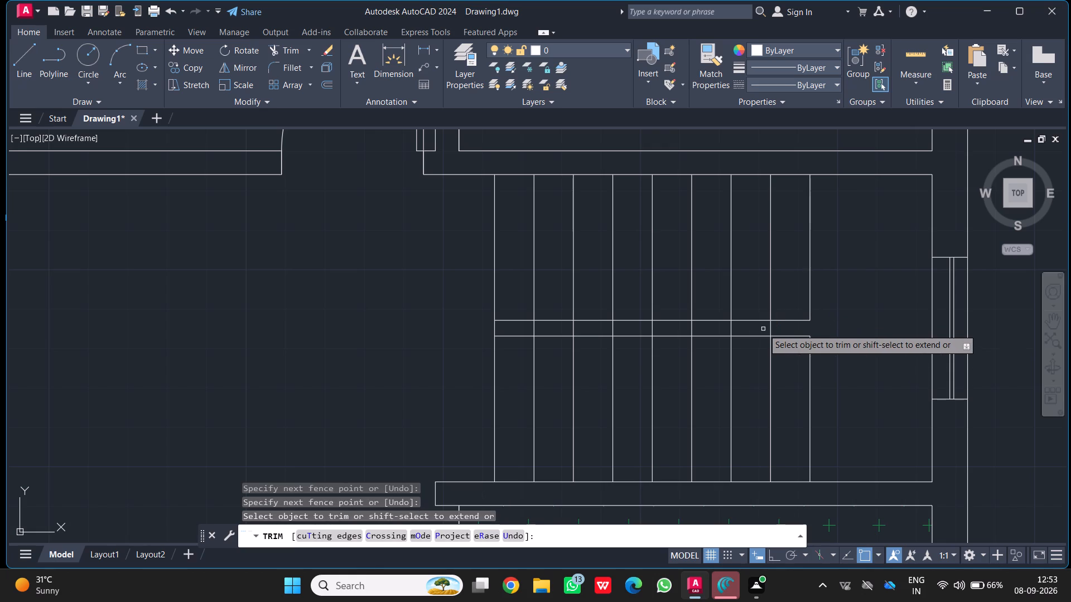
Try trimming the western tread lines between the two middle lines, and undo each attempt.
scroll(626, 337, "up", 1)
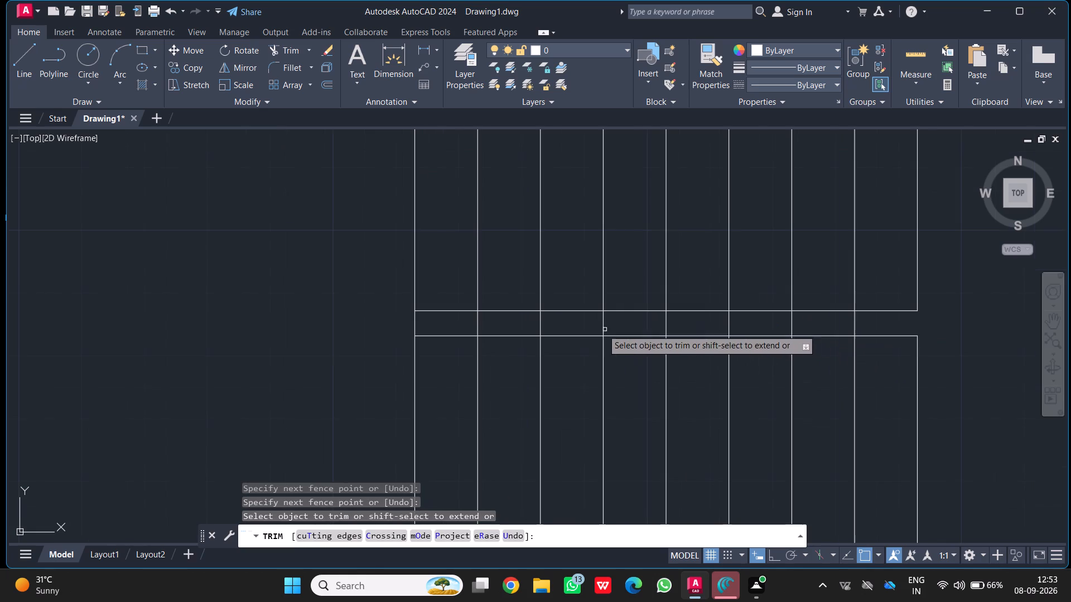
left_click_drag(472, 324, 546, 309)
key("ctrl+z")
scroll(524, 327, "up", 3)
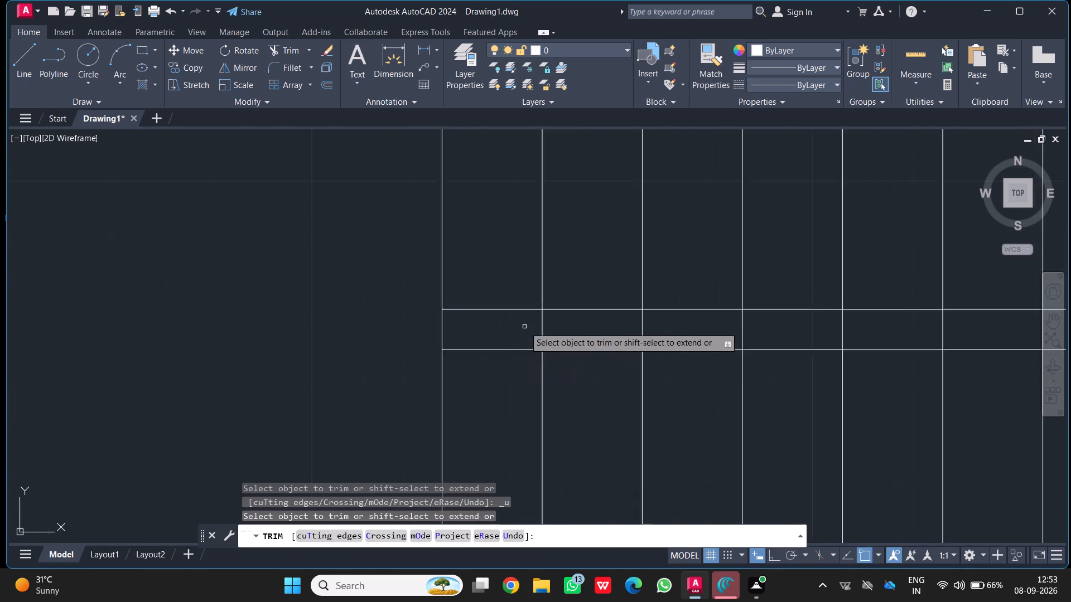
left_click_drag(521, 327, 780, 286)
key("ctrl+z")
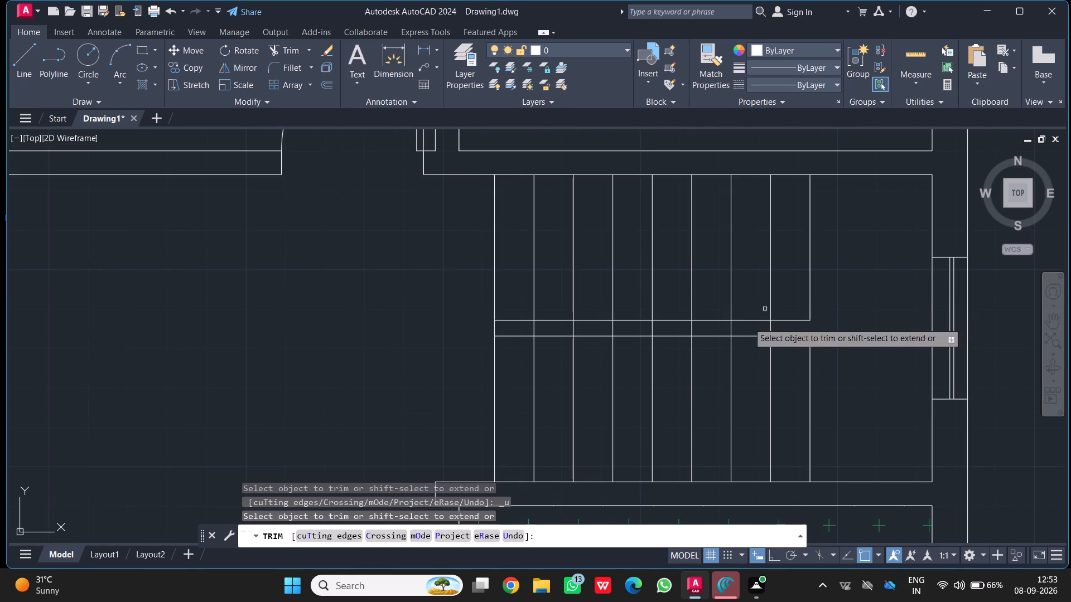
Trim the second to fifth tread lines from the west out of the gap between the two middle lines.
scroll(619, 351, "up", 4)
left_click_drag(27, 220, 53, 217)
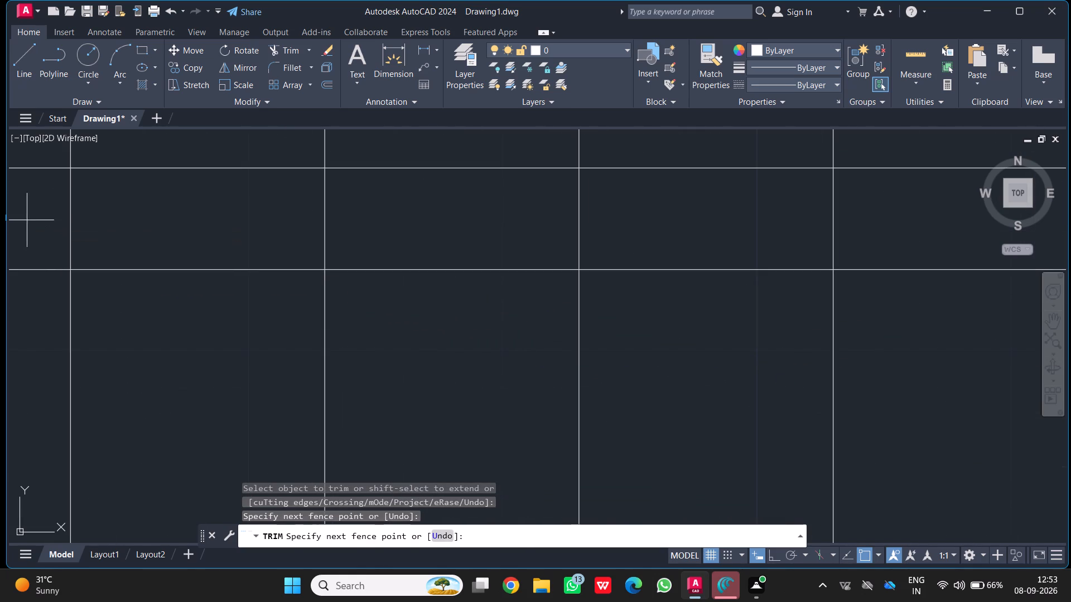
left_click_drag(53, 217, 921, 205)
scroll(918, 205, "down", 3)
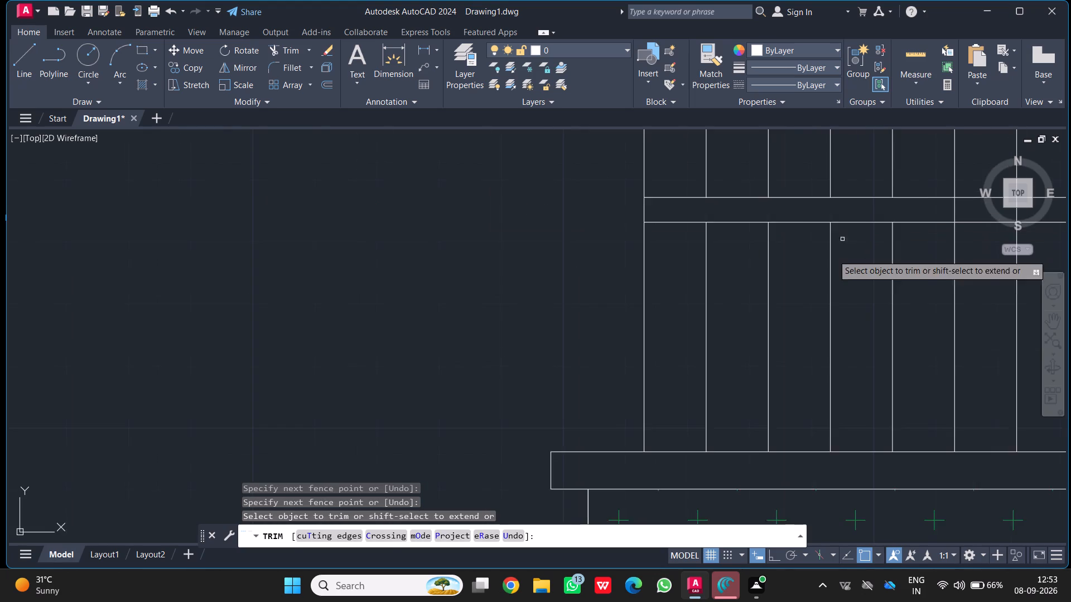
Trim the three remaining inner tread lines out of the middle gap, leaving the westernmost line whole, and end trimming.
middle_click_drag(822, 278, 350, 360)
scroll(645, 307, "down", 1)
scroll(452, 339, "up", 1)
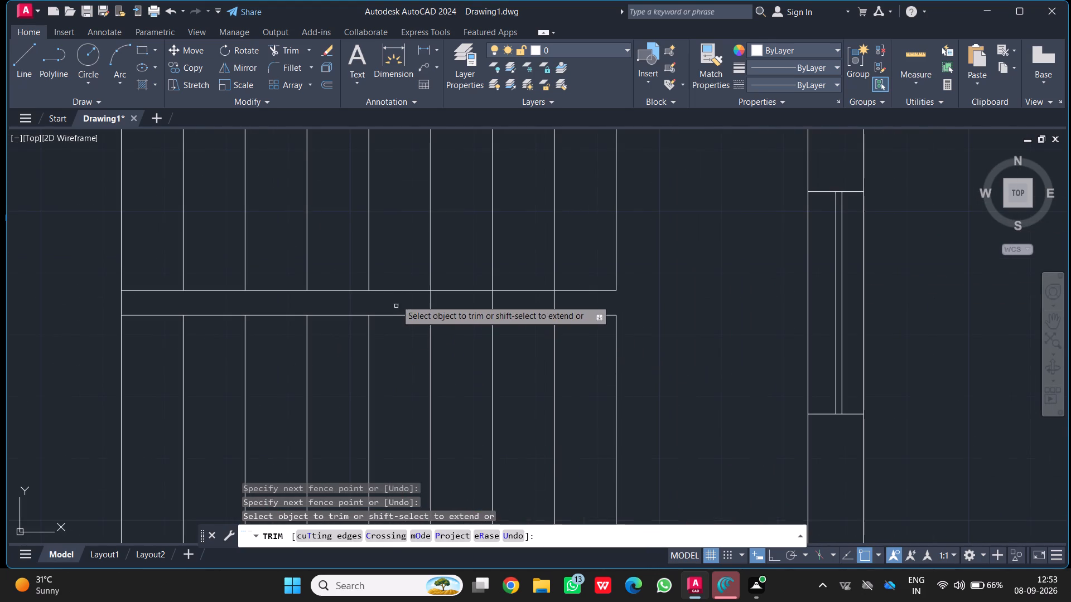
scroll(413, 302, "up", 4)
left_click_drag(393, 294, 1025, 287)
scroll(1007, 288, "down", 1)
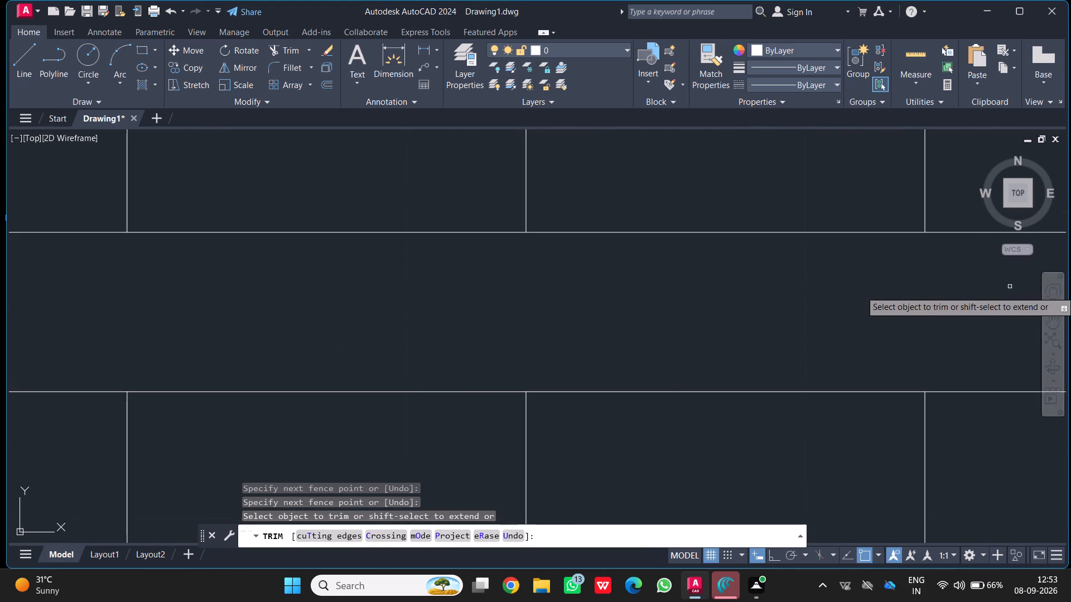
scroll(1002, 292, "down", 2)
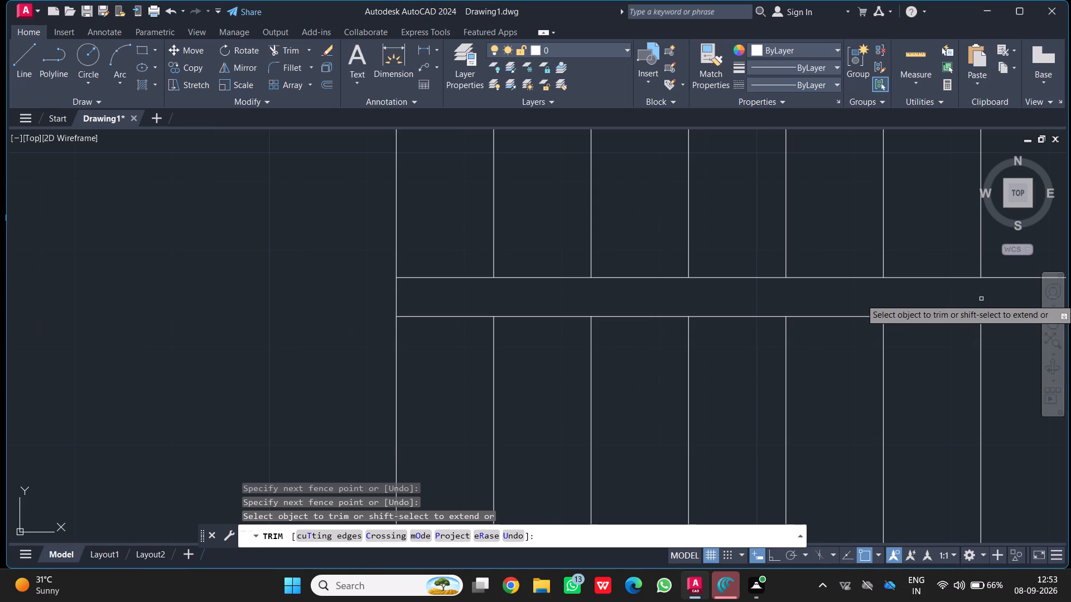
scroll(945, 354, "down", 2)
middle_click_drag(946, 356, 644, 364)
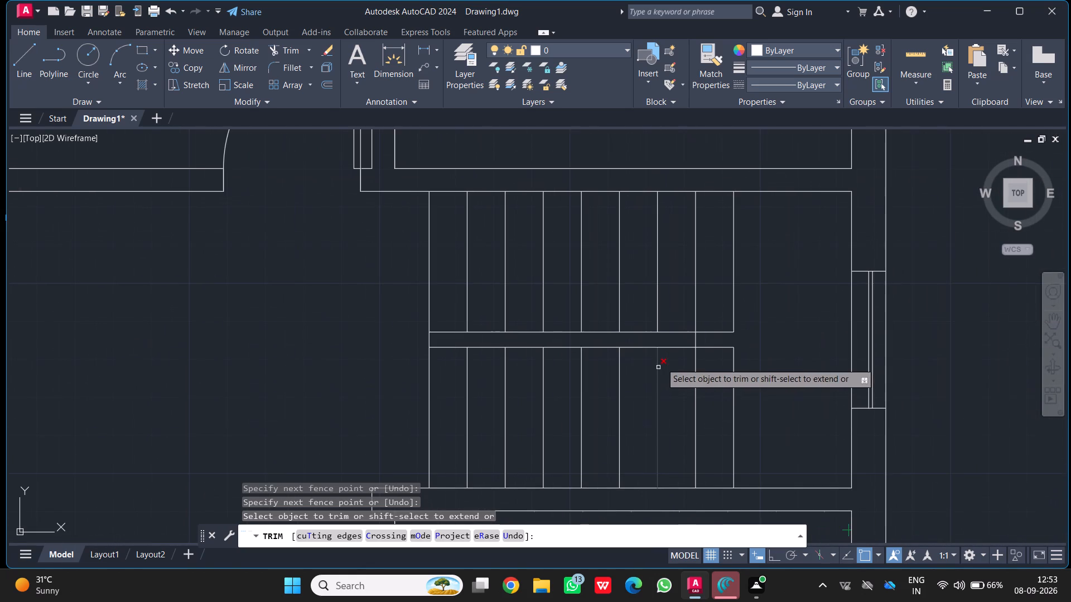
scroll(681, 355, "up", 3)
left_click_drag(729, 303, 635, 312)
scroll(634, 313, "down", 4)
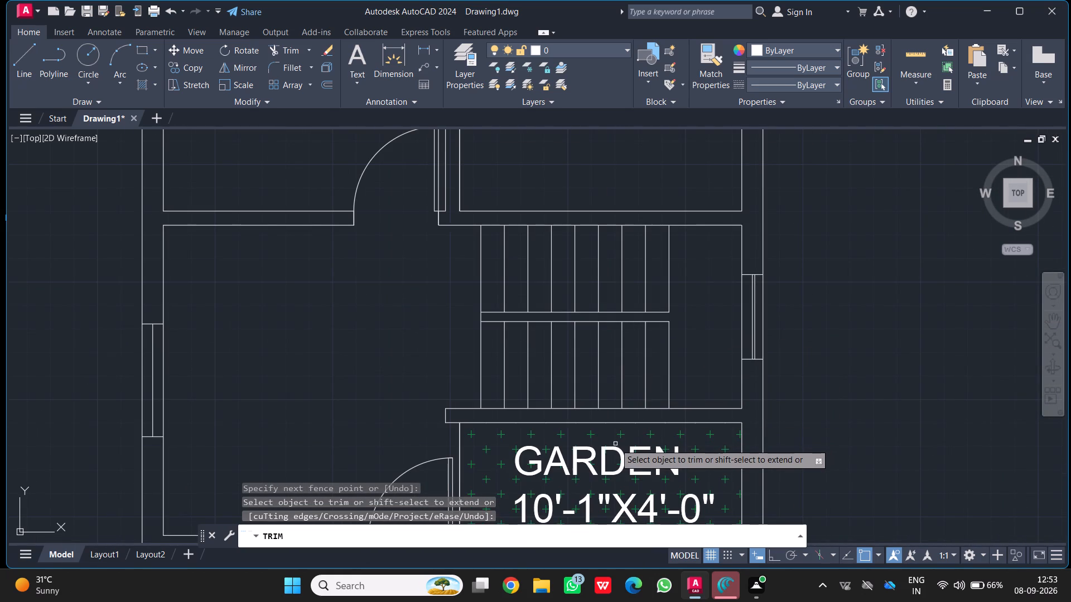
middle_click_drag(626, 424, 639, 293)
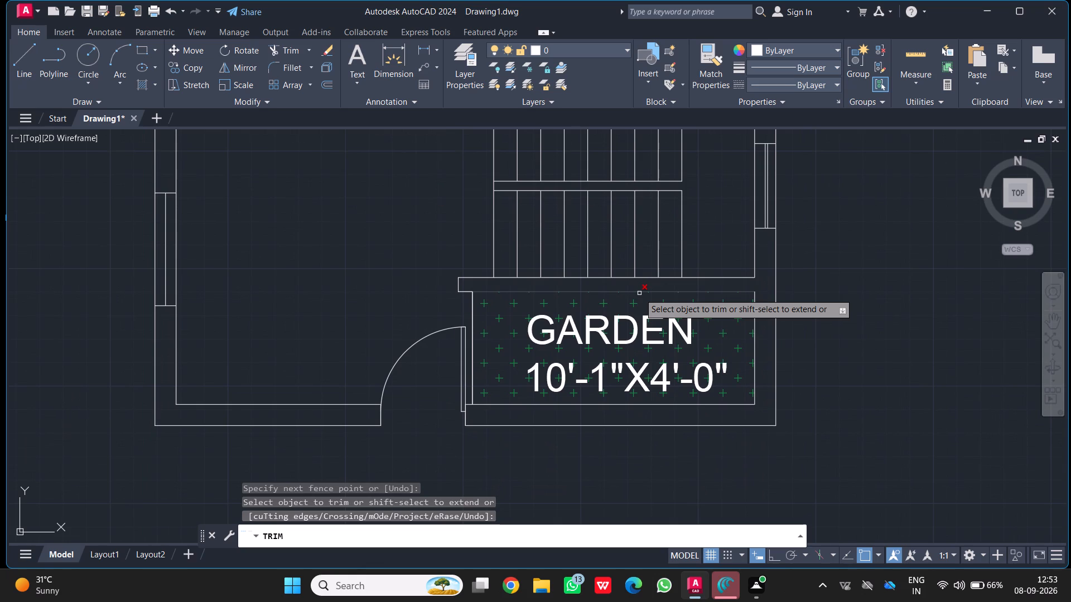
key("Escape")
With Ortho on, draw an entrance step outline from the entrance door's west jamb: 1' west, 10" south, then about 4'-6" east.
scroll(630, 294, "down", 3)
middle_click_drag(565, 356, 557, 328)
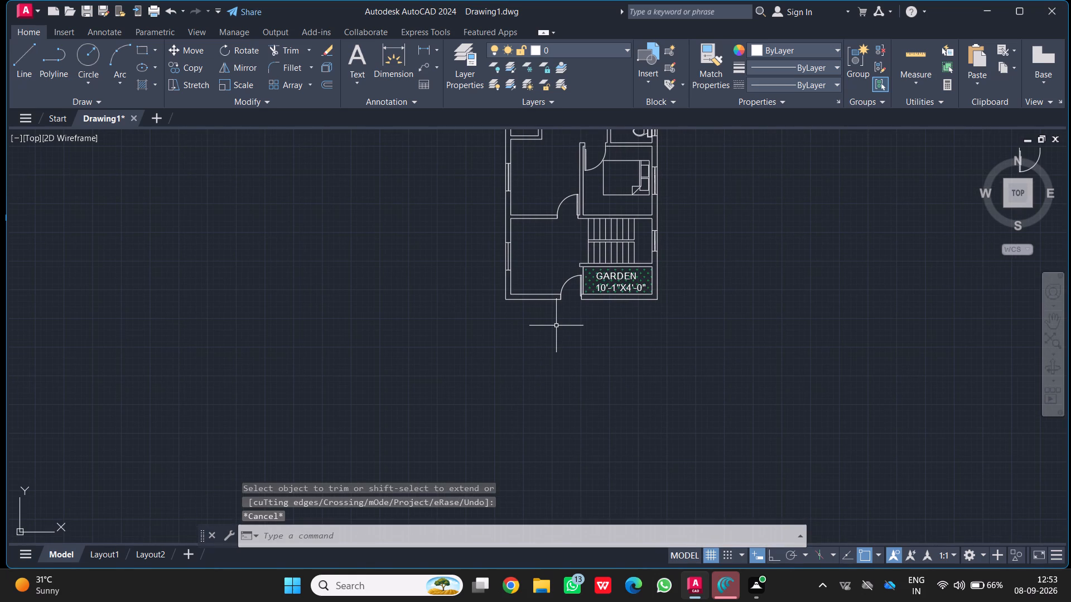
key("l")
key("Return")
scroll(553, 296, "up", 4)
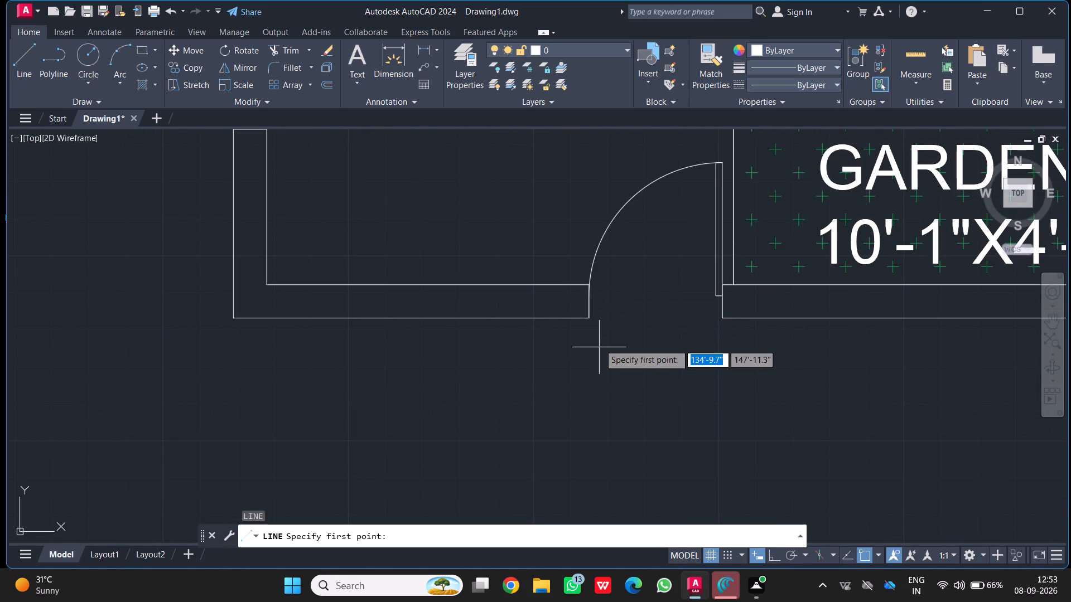
left_click(588, 318)
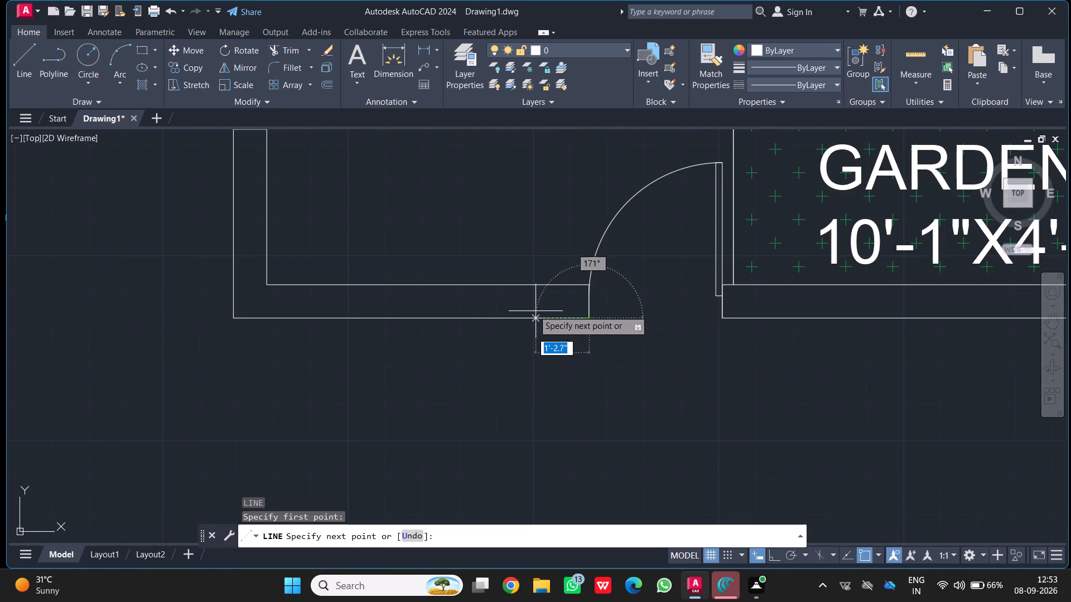
key("F8")
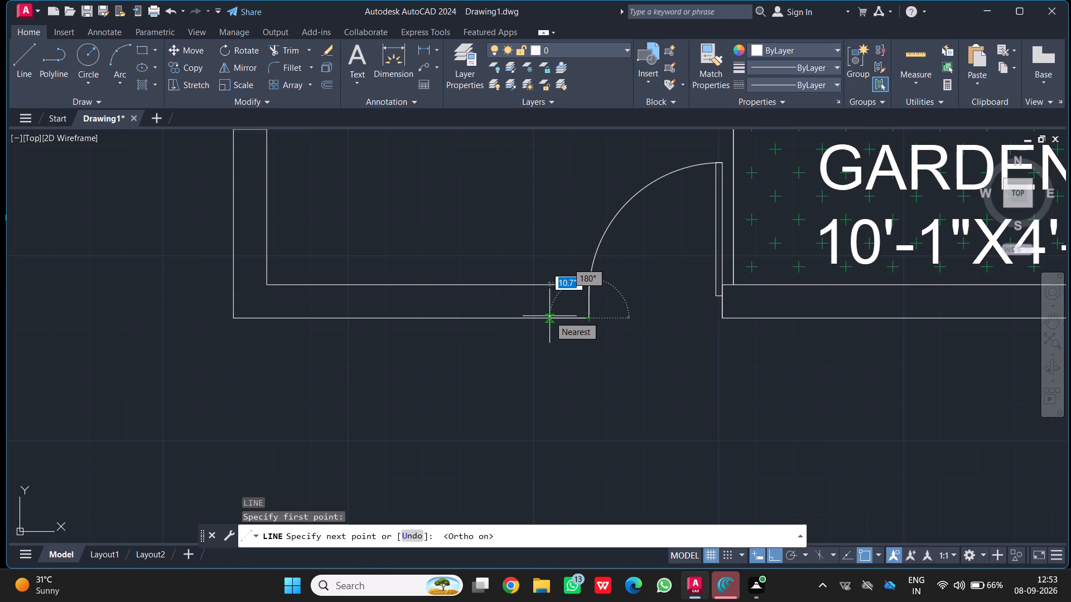
type("1'")
key("Return")
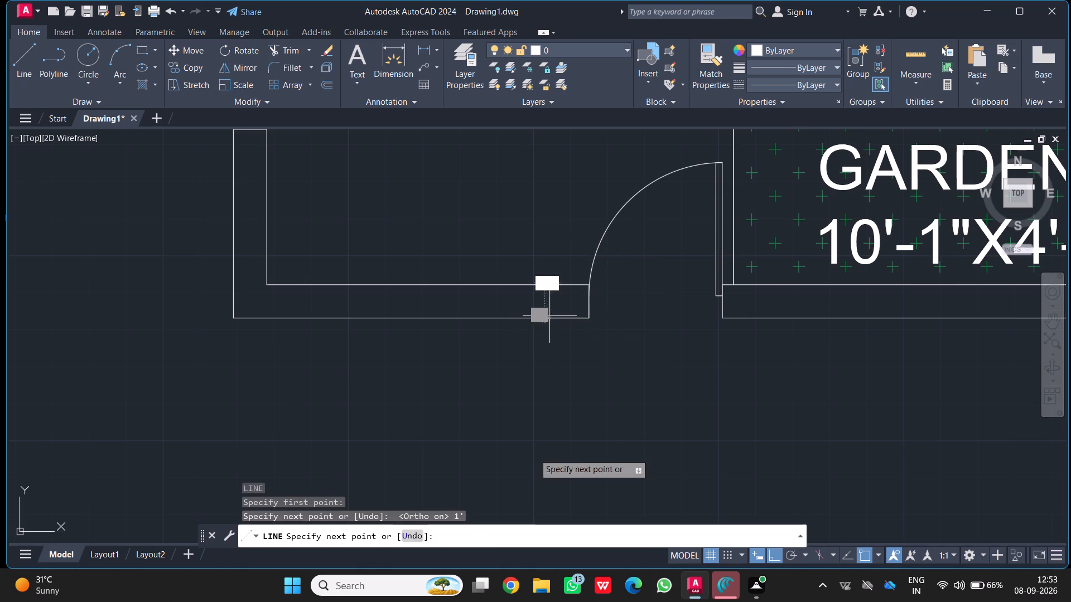
type("10\"")
key("Return")
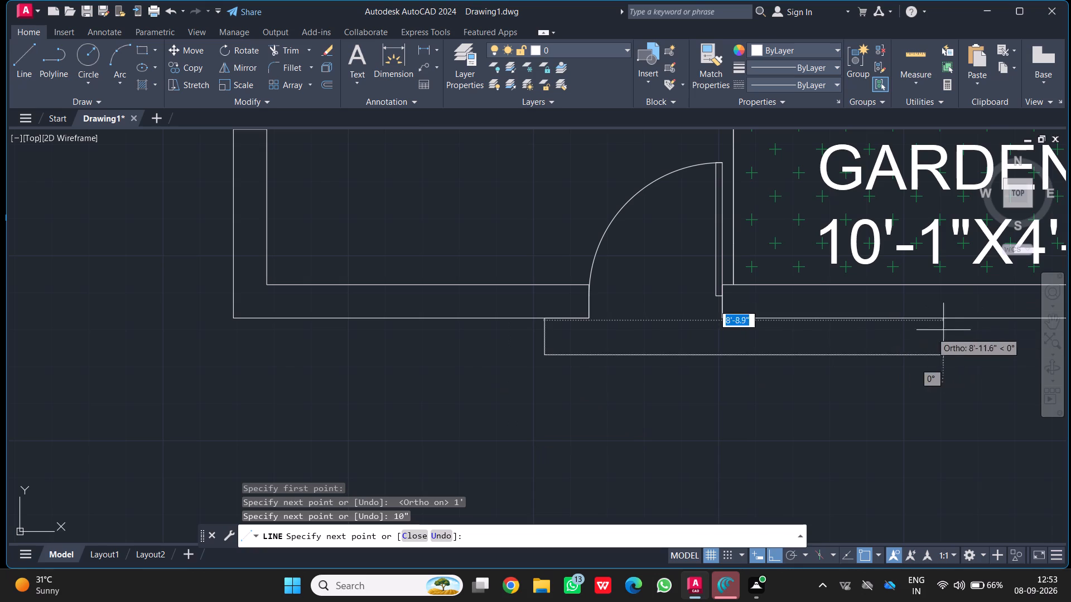
left_click(745, 366)
key("Return")
Close the entrance step outline from the door's east jamb: 1' east, south to the front edge's level, then west to meet it.
key("Return")
left_click(722, 322)
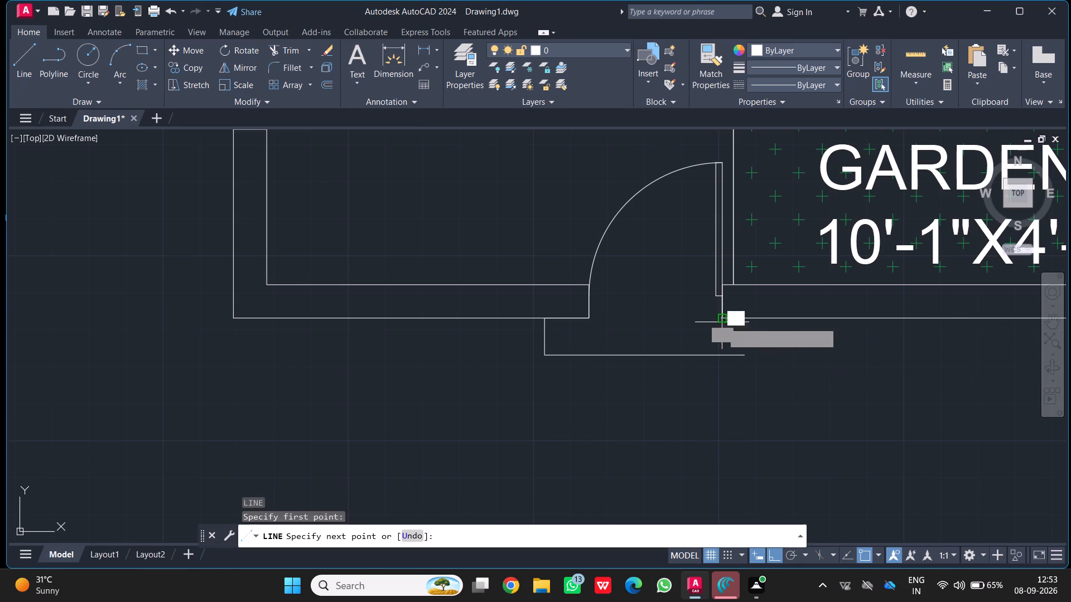
type("1'")
key("Return")
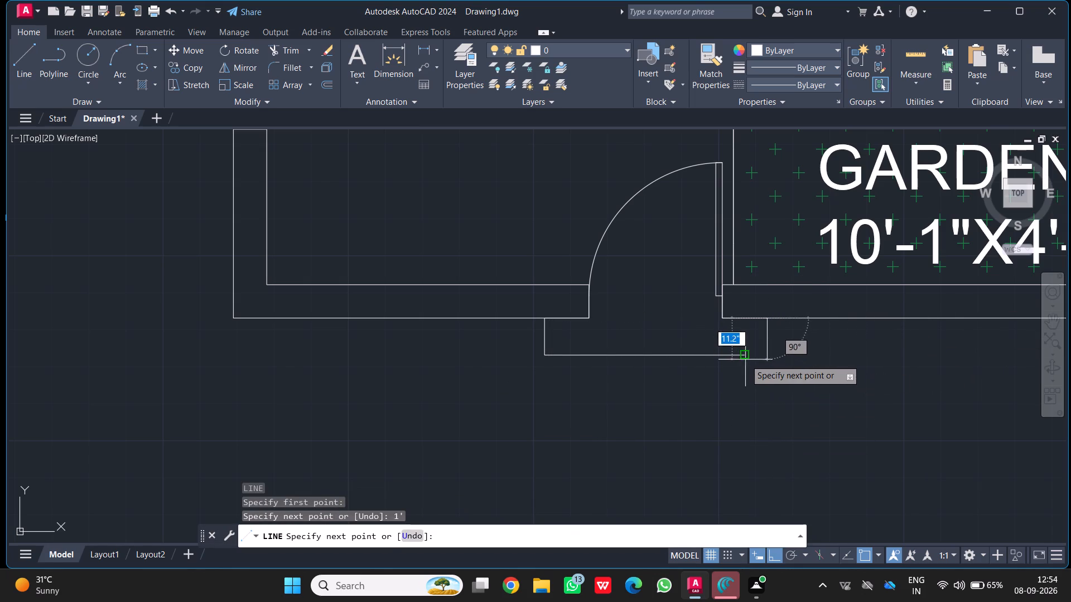
left_click(765, 353)
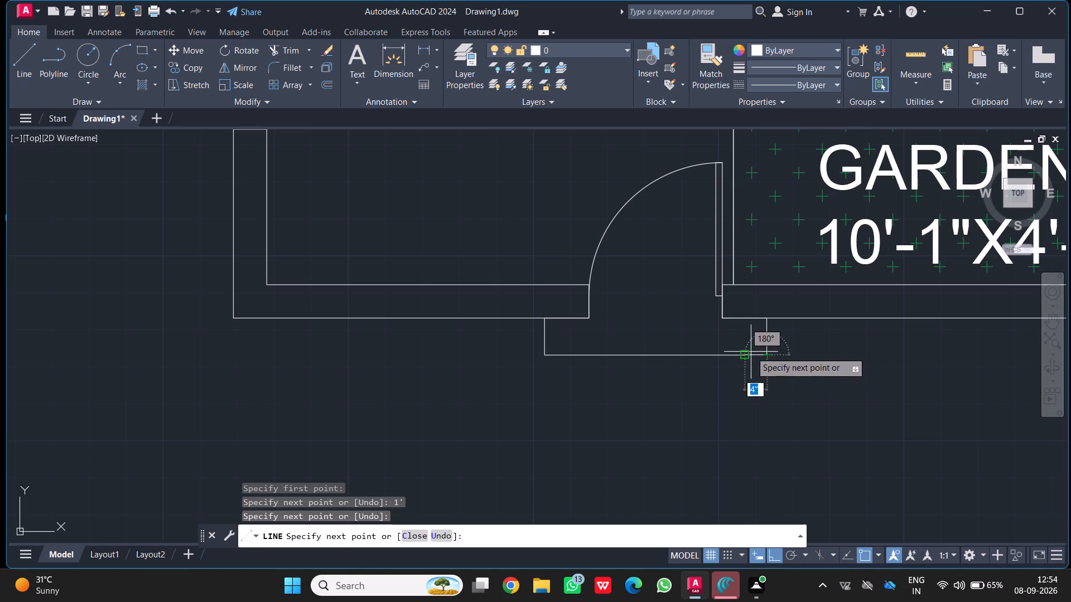
left_click(747, 358)
key("Return")
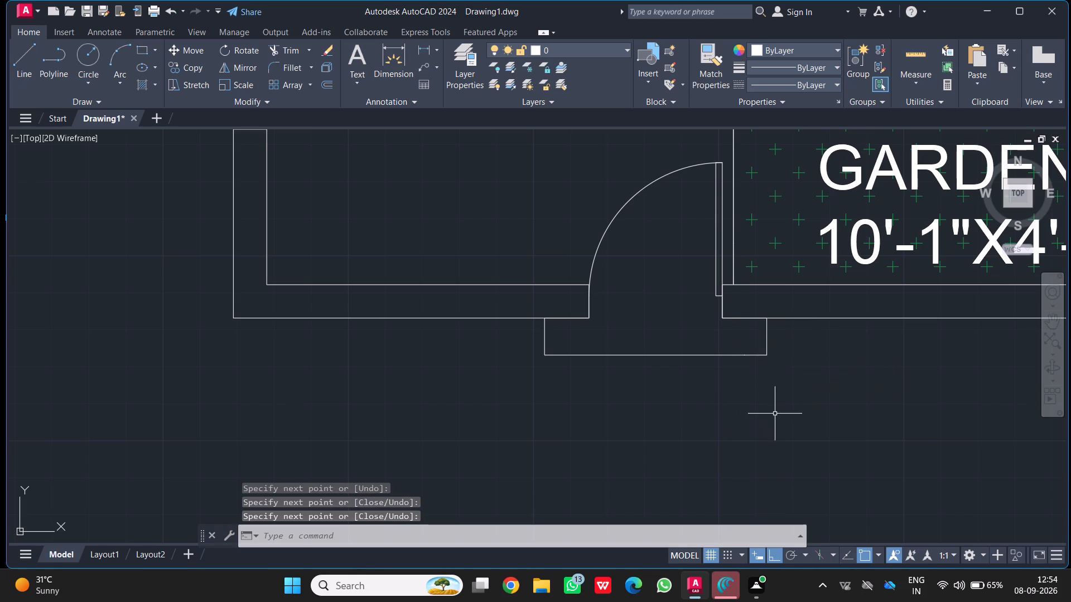
Copy the entrance step outline 10" south from its northwest corner to form a second step.
left_click(803, 421)
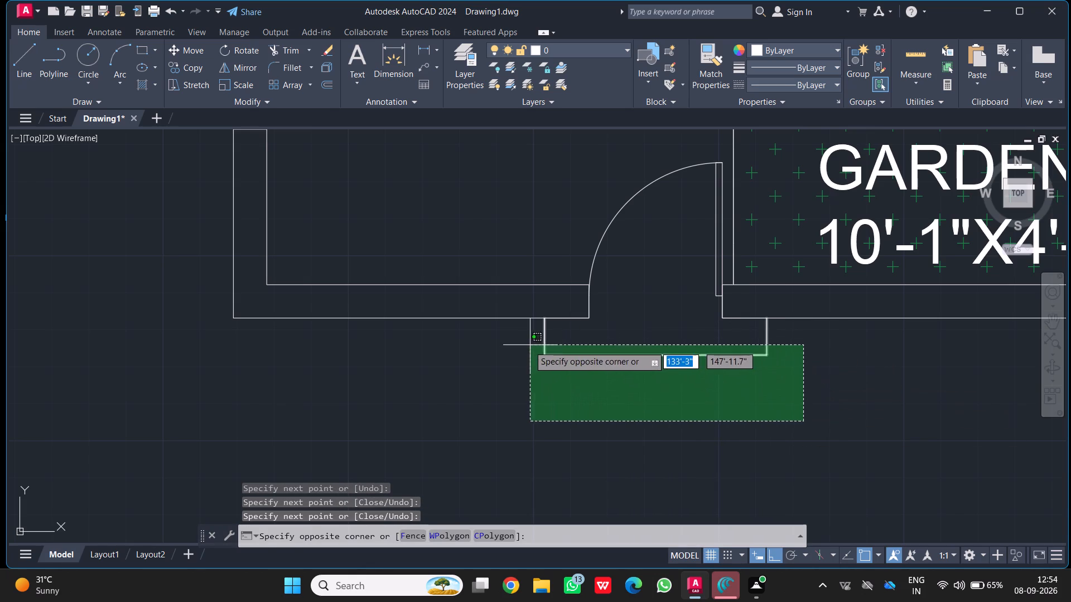
left_click(515, 342)
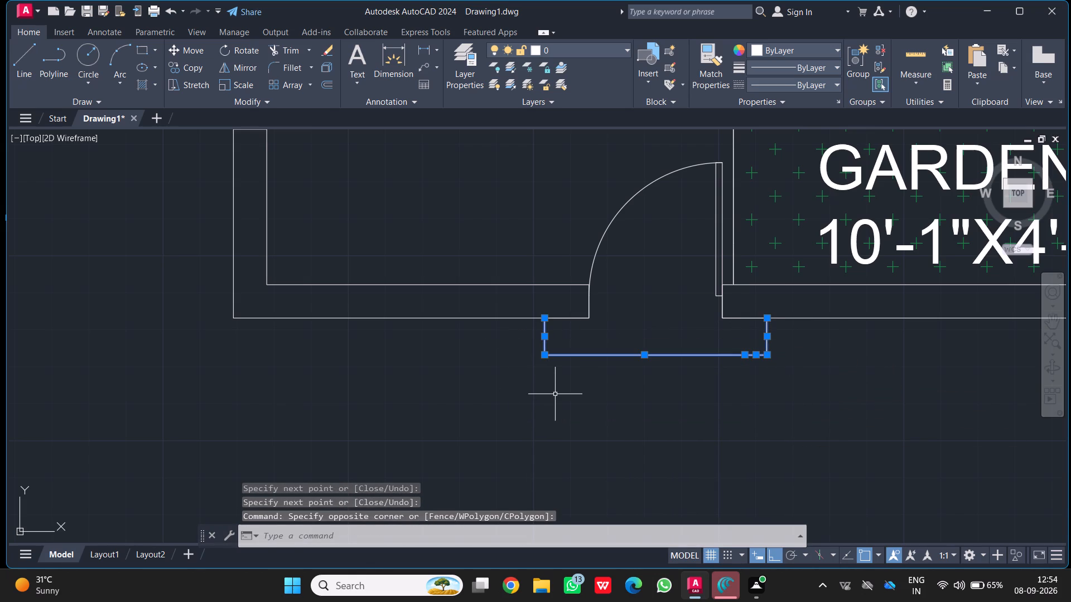
type("CP")
key("Return")
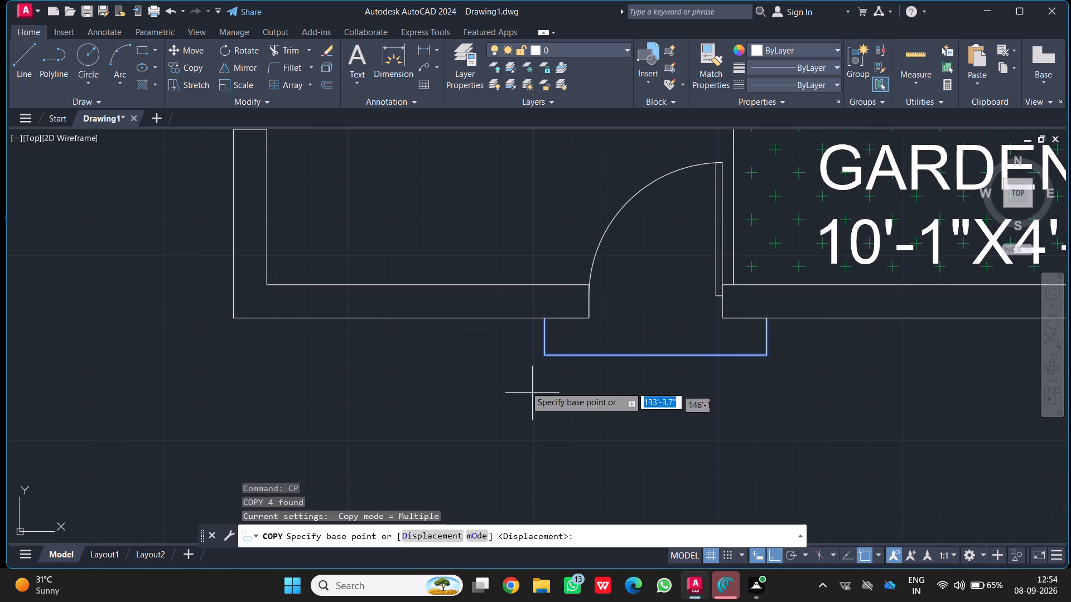
left_click(544, 321)
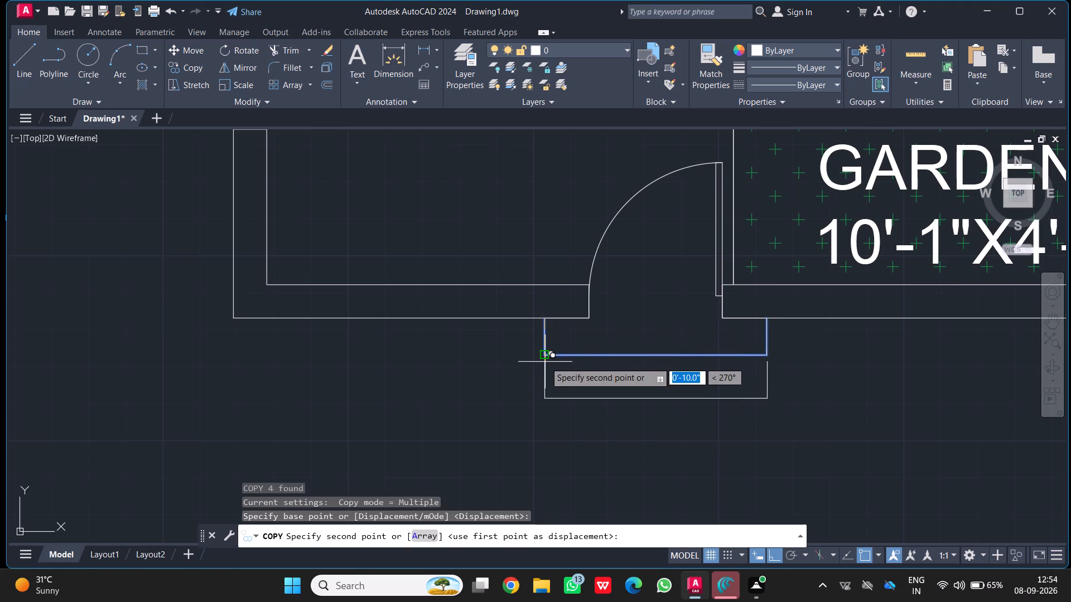
left_click(542, 355)
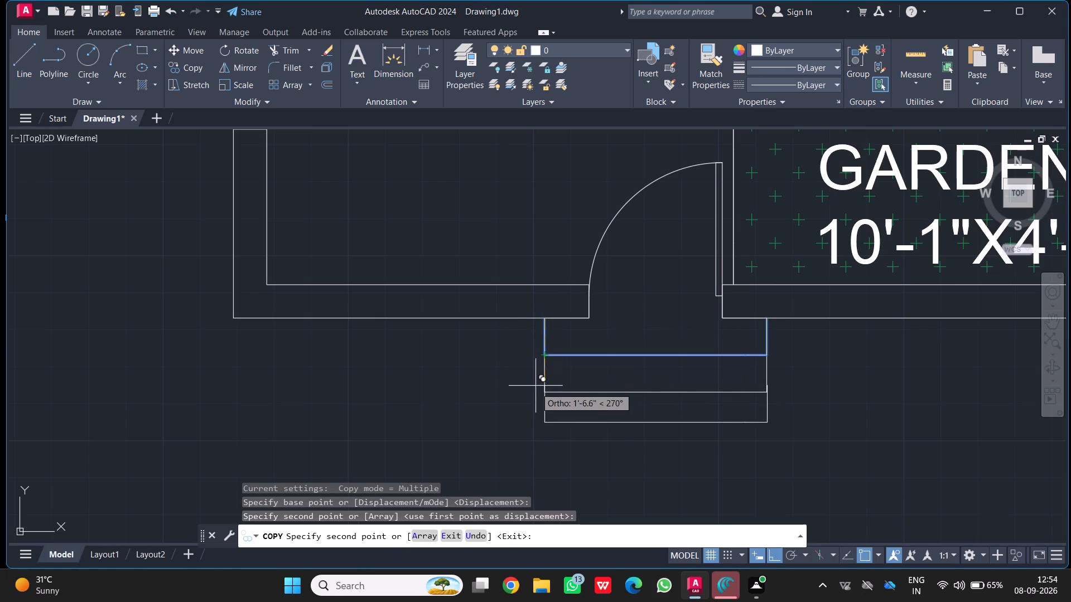
middle_click_drag(535, 401, 545, 321)
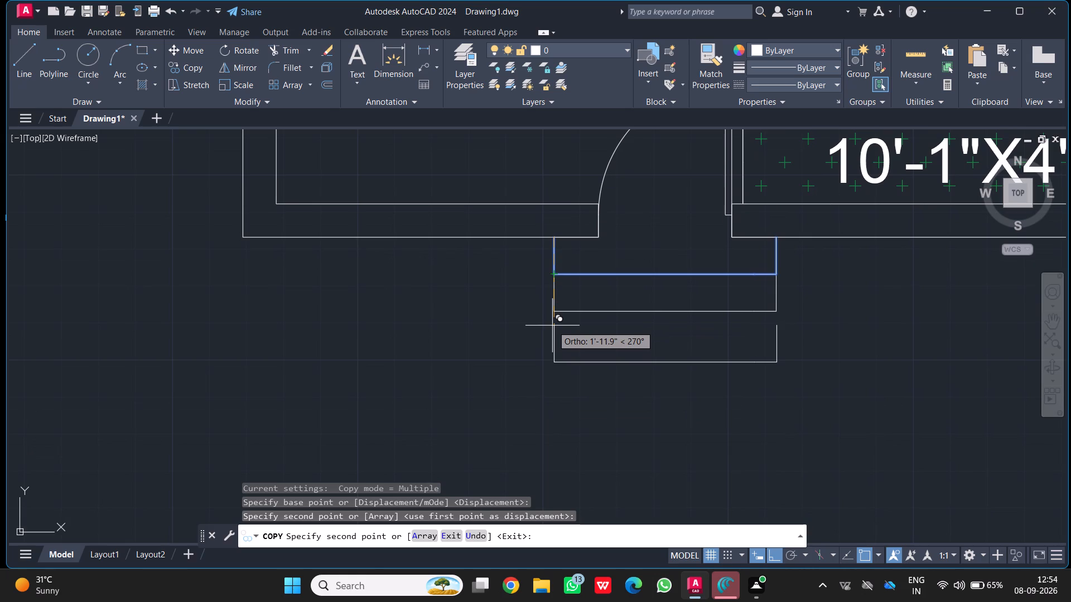
key("Escape")
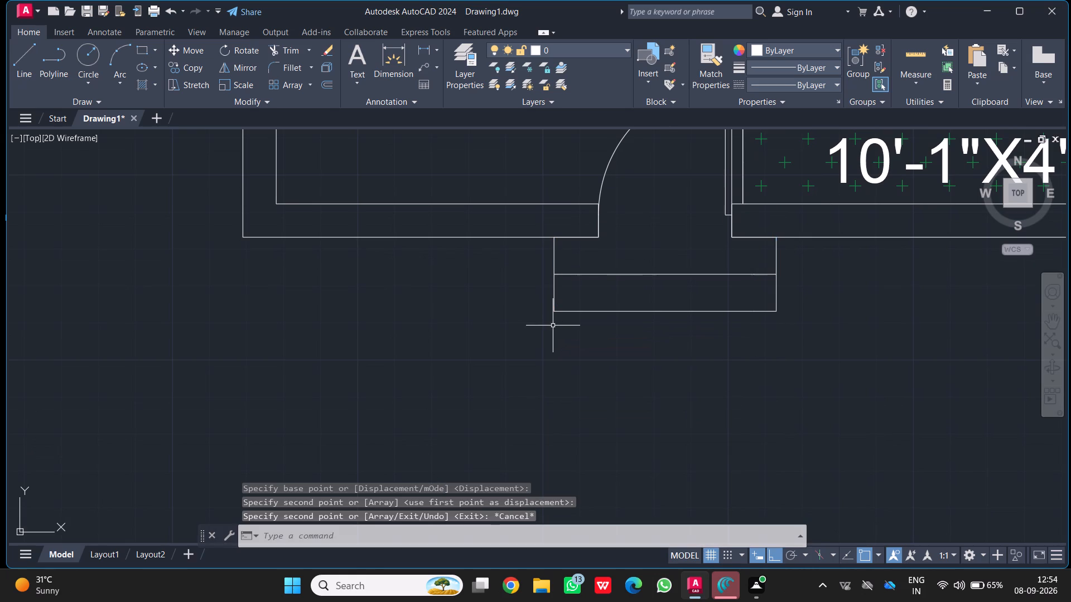
Flip the entrance door's hinge side so it hangs on the west jamb.
scroll(553, 326, "down", 2)
middle_click_drag(597, 351, 562, 328)
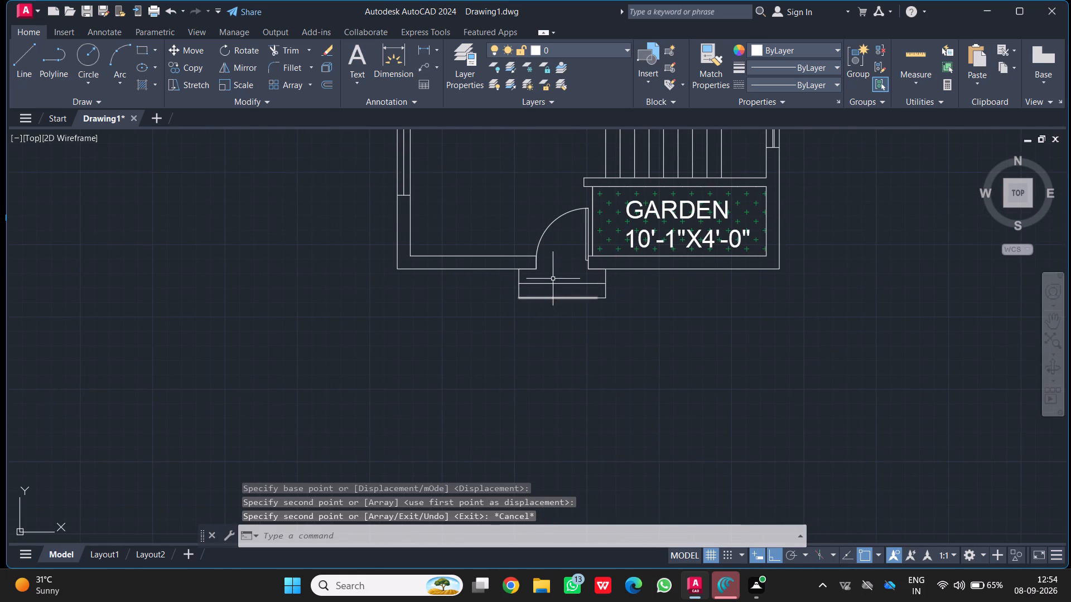
left_click(546, 232)
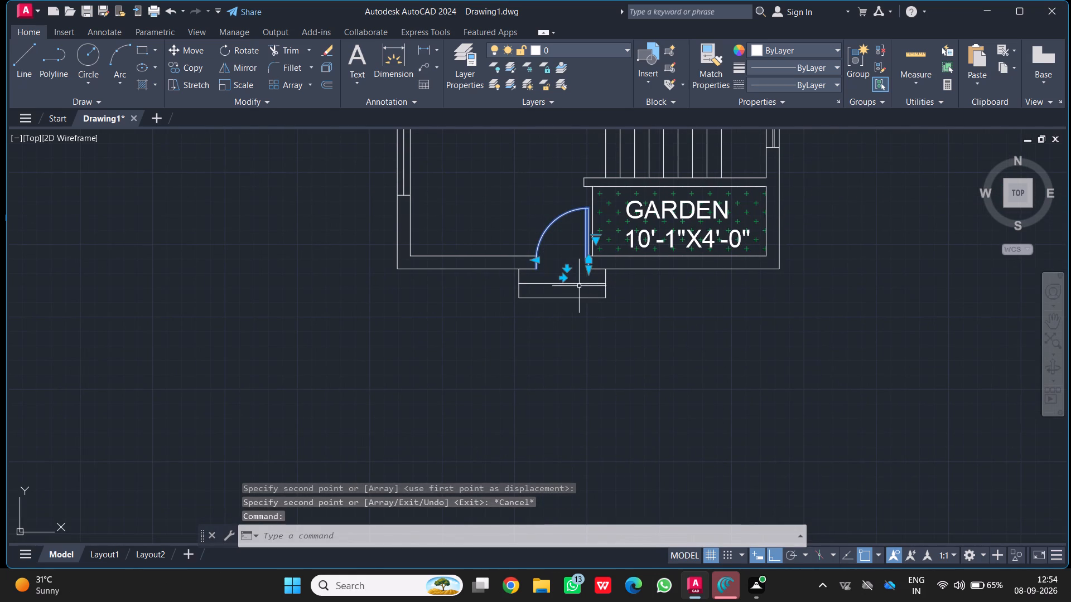
left_click(563, 279)
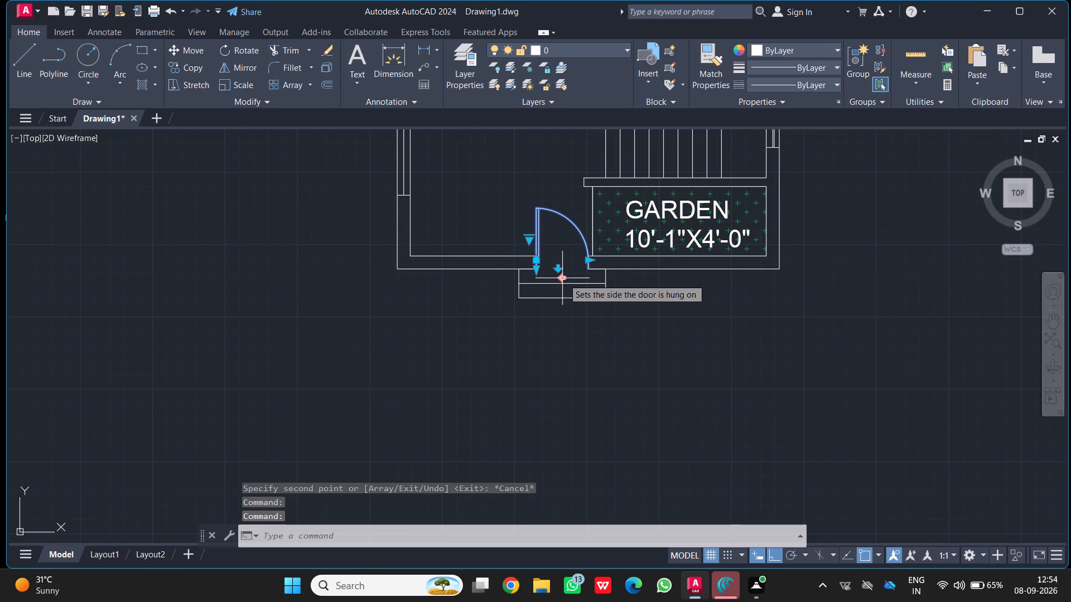
key("Escape")
Erase the leftover door and kitchen blocks east of the plan and the spare bed west of it.
scroll(566, 278, "down", 2)
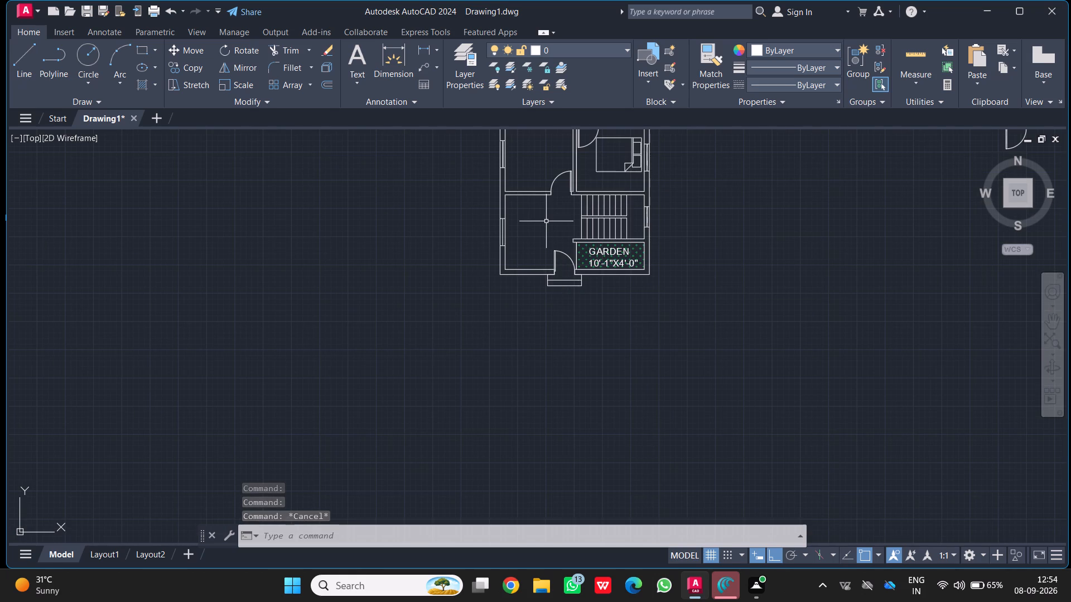
middle_click_drag(546, 221, 508, 263)
scroll(545, 221, "down", 1)
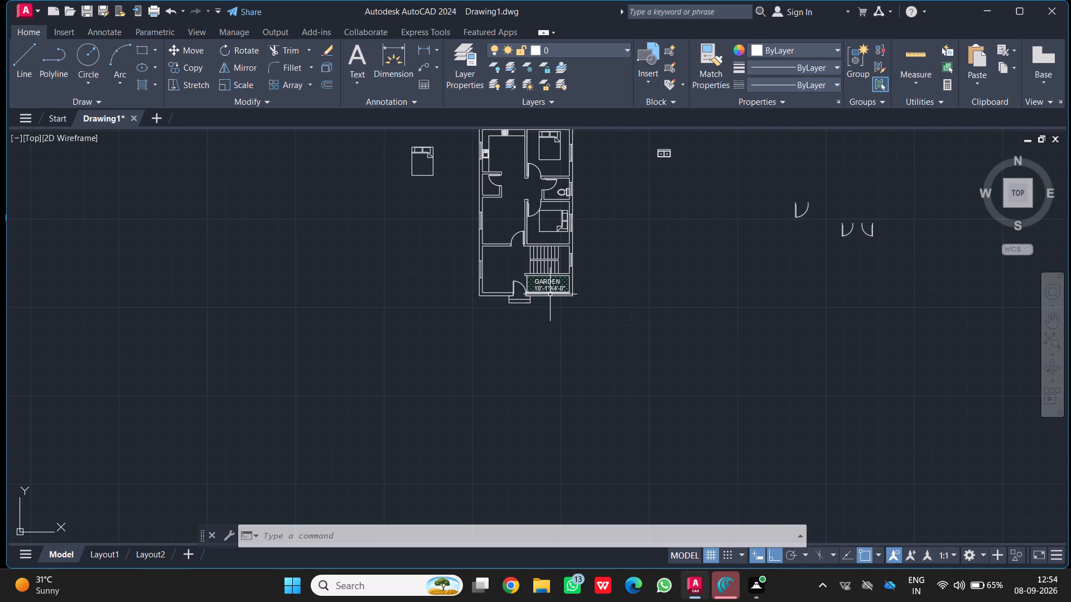
middle_click_drag(547, 297, 534, 356)
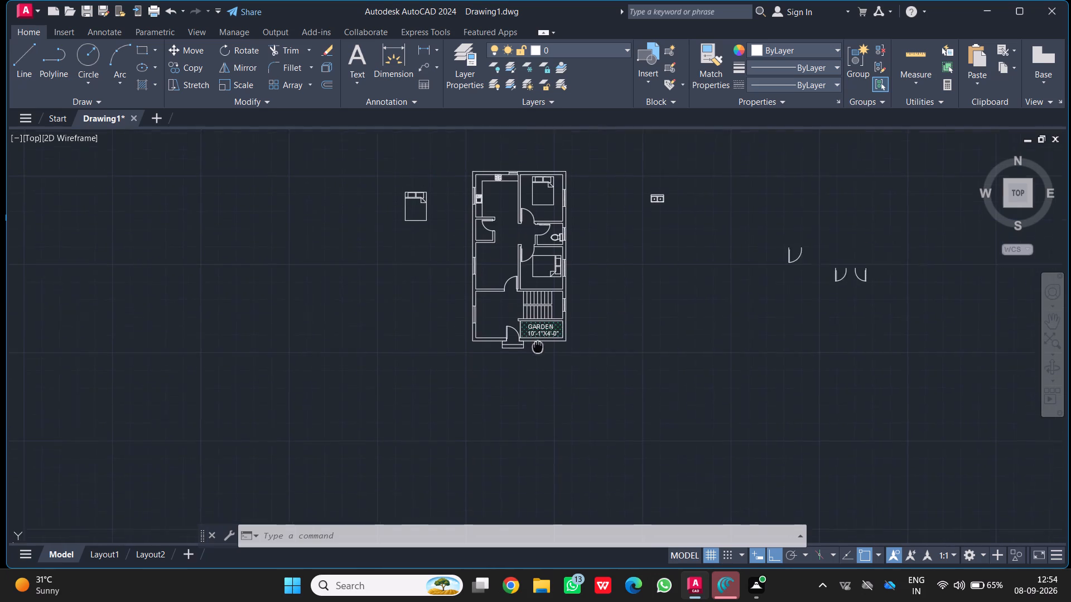
middle_click_drag(534, 356, 534, 358)
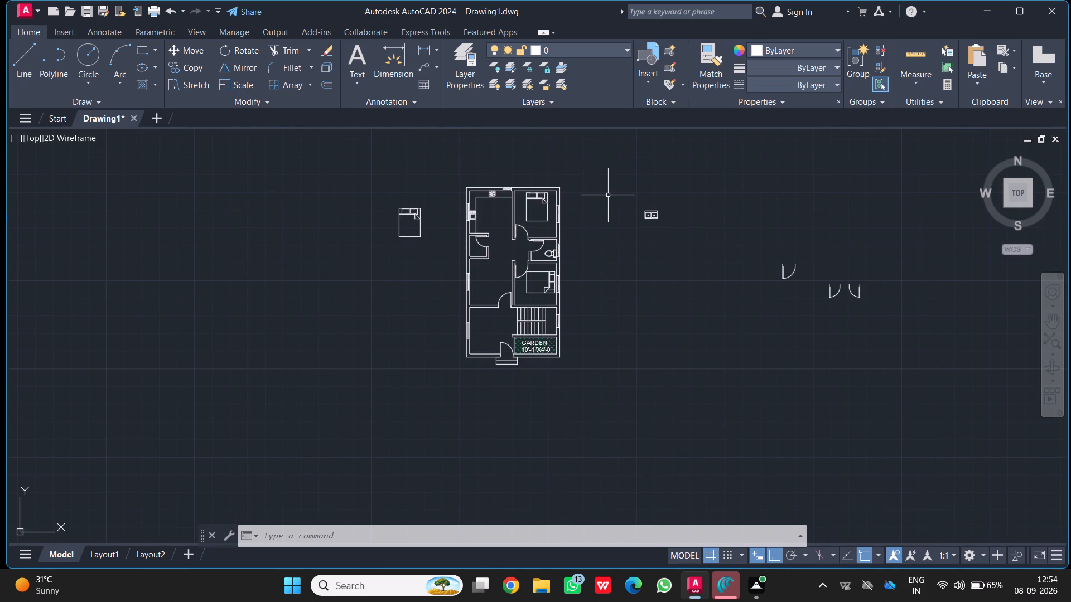
left_click_drag(608, 195, 614, 196)
left_click(977, 430)
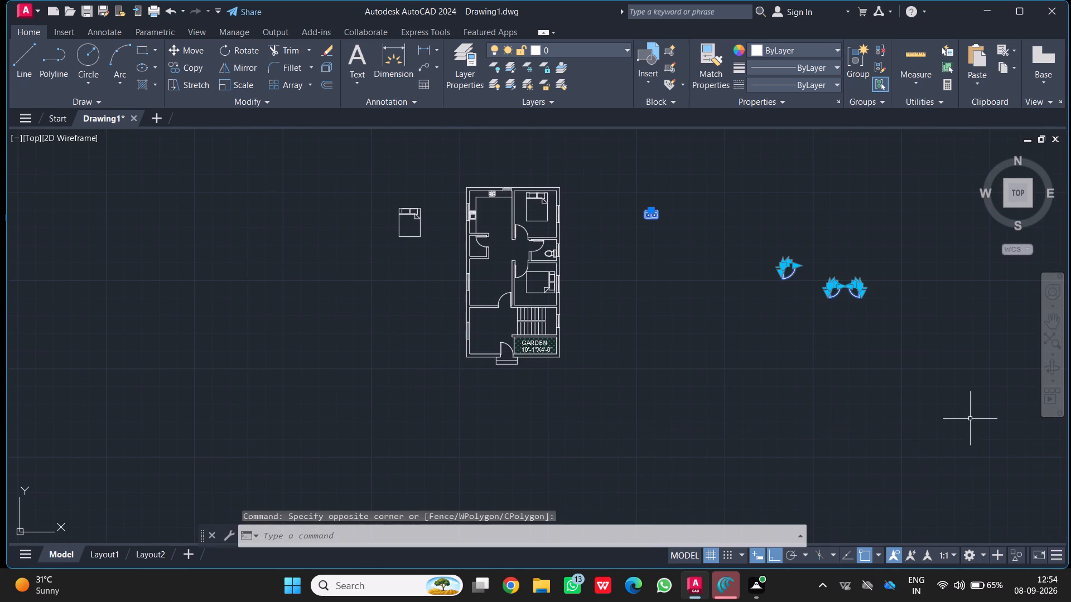
key("Delete")
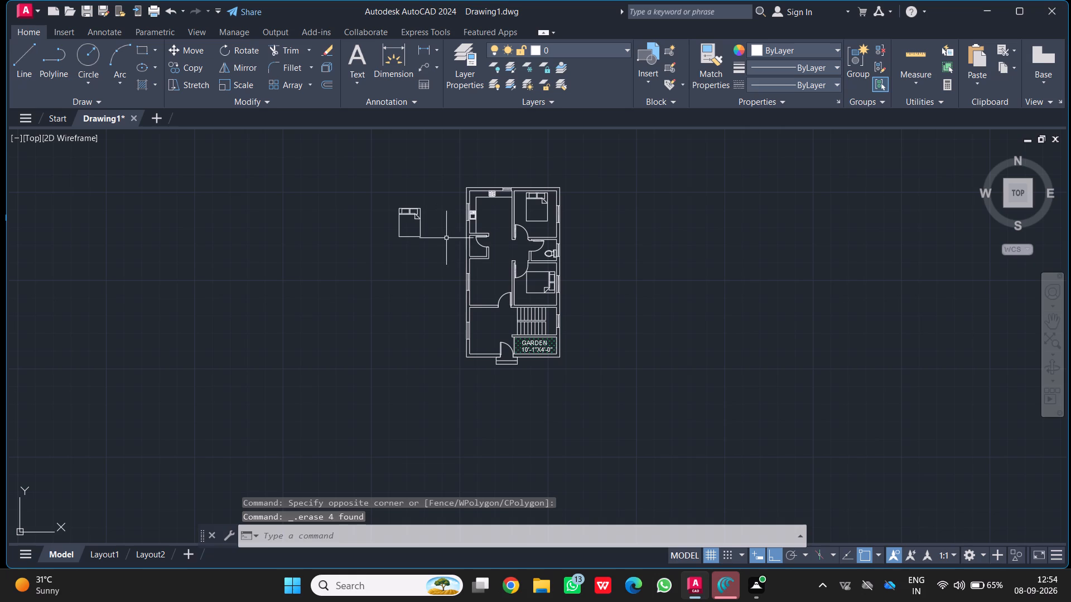
left_click_drag(447, 258, 426, 227)
left_click(363, 185)
key("Delete")
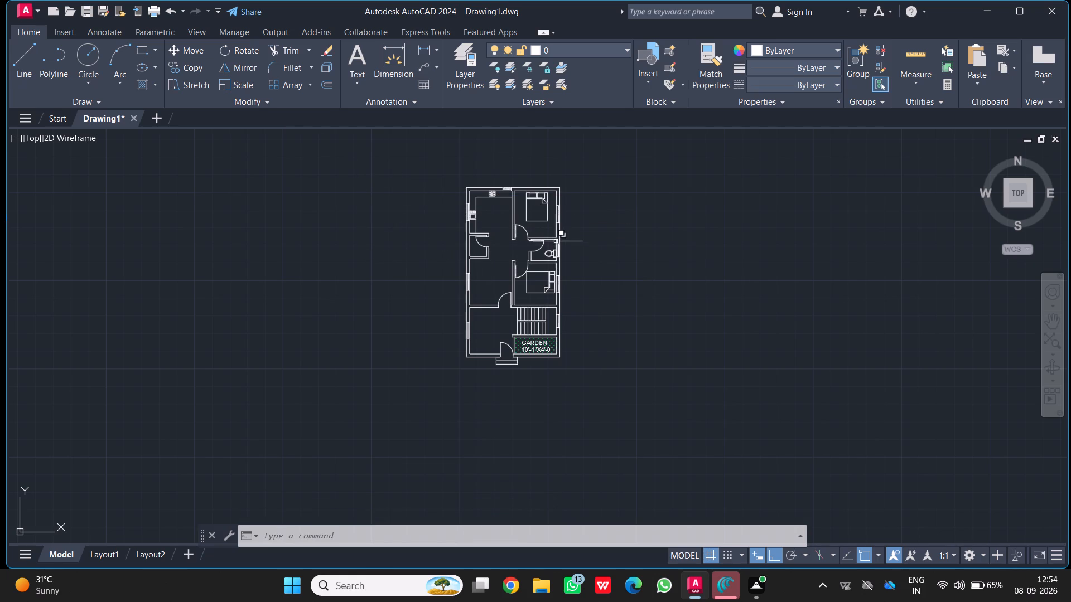
Draw two concentric circles of about 2.7" and 1.8" radius south of the toilet block, near the room's southeast corner.
key("c")
key("Return")
scroll(567, 271, "up", 4)
scroll(491, 250, "up", 5)
middle_click_drag(483, 224, 406, 601)
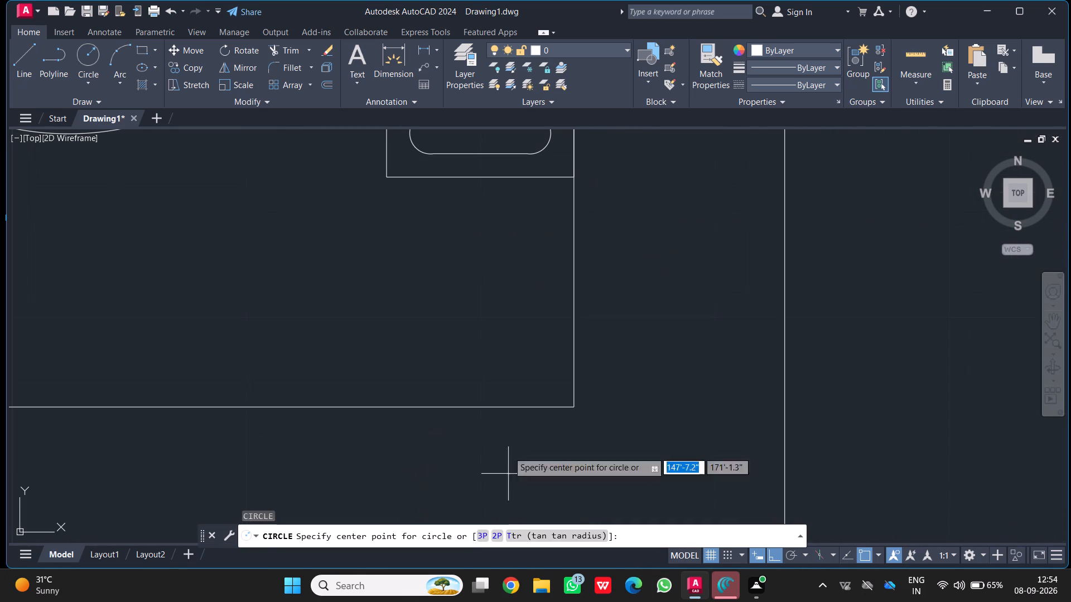
left_click(431, 273)
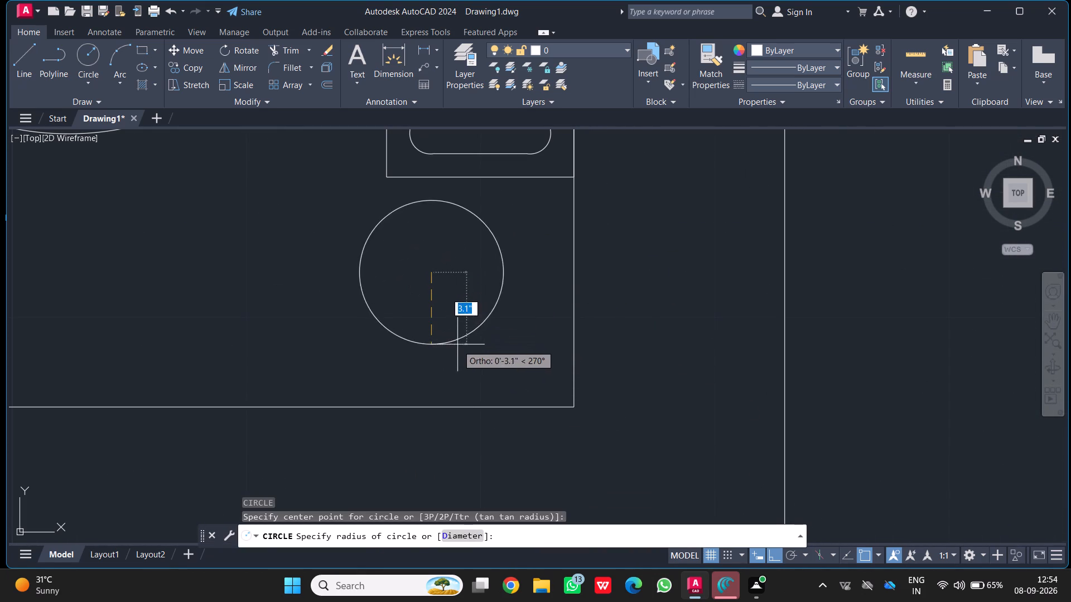
left_click(422, 336)
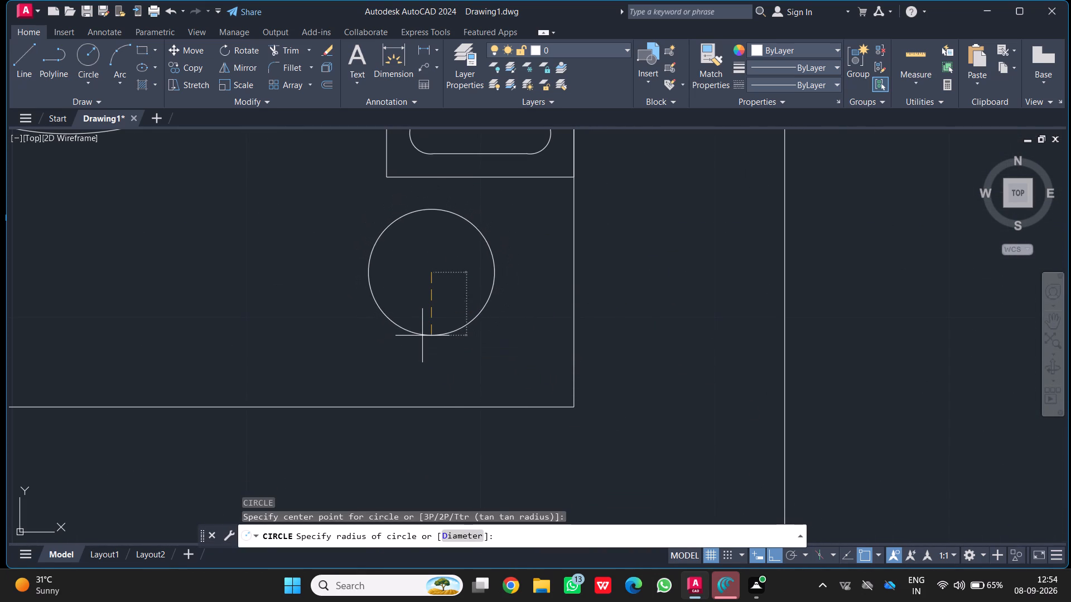
key("Return")
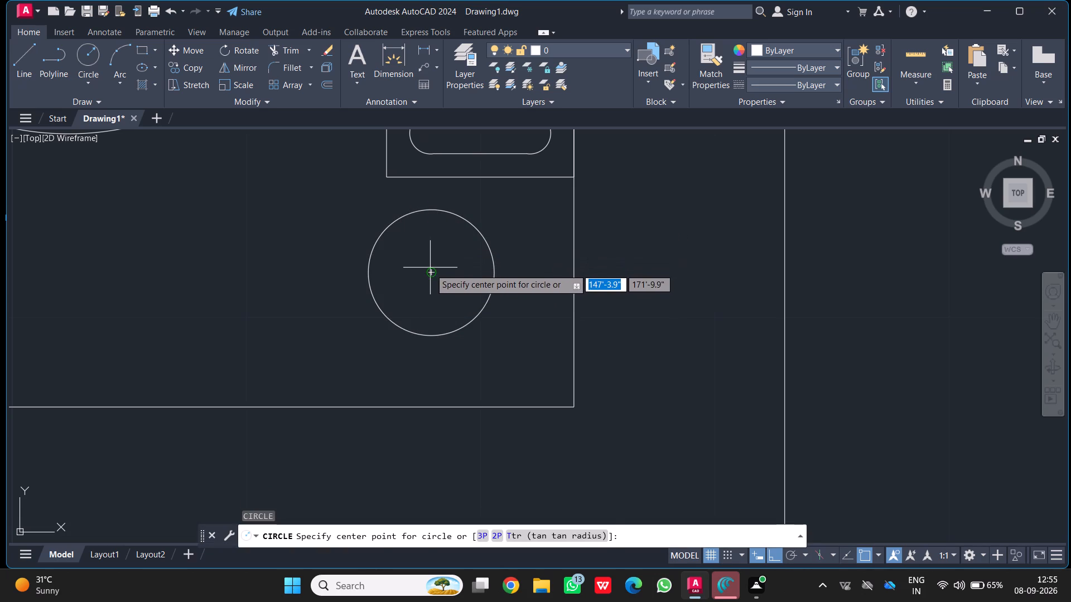
left_click(430, 273)
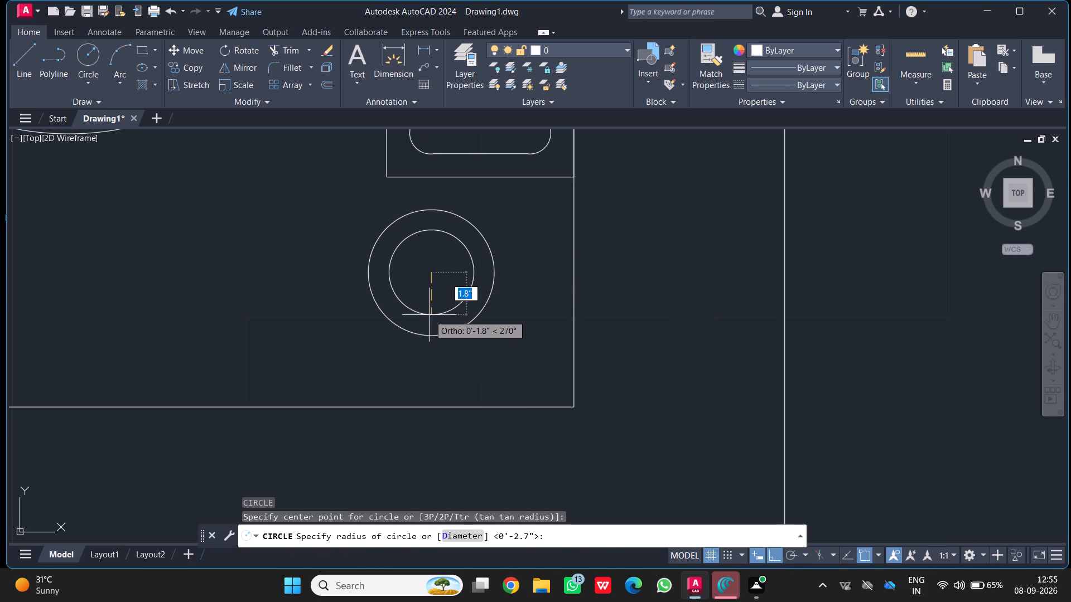
left_click(429, 315)
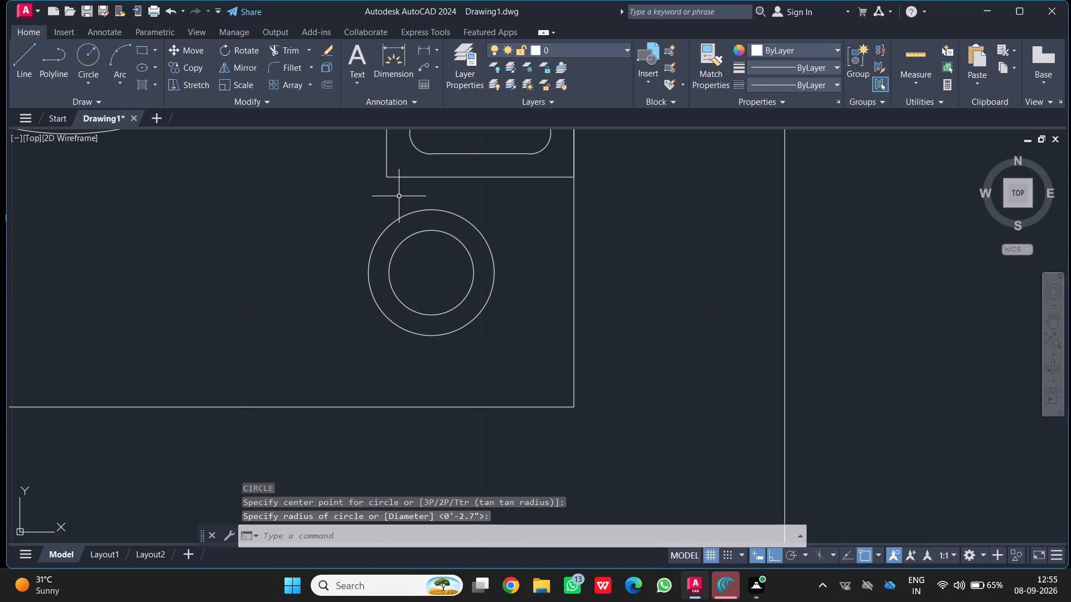
Hatch the inner circle with the HONEY pattern, colour ByLayer, at scale 0.09.
key("h")
key("Return")
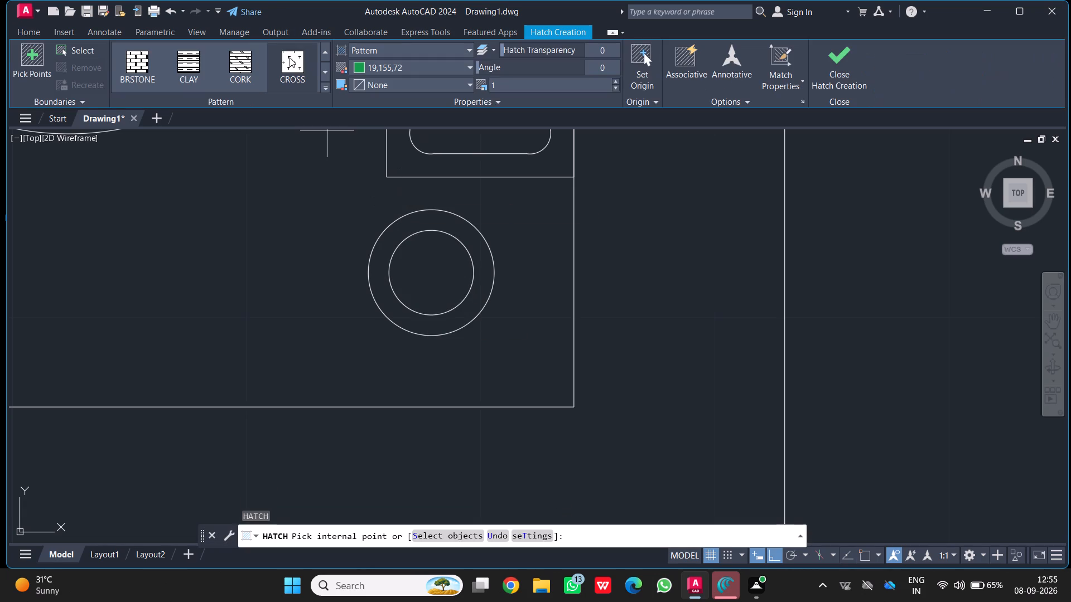
left_click(321, 75)
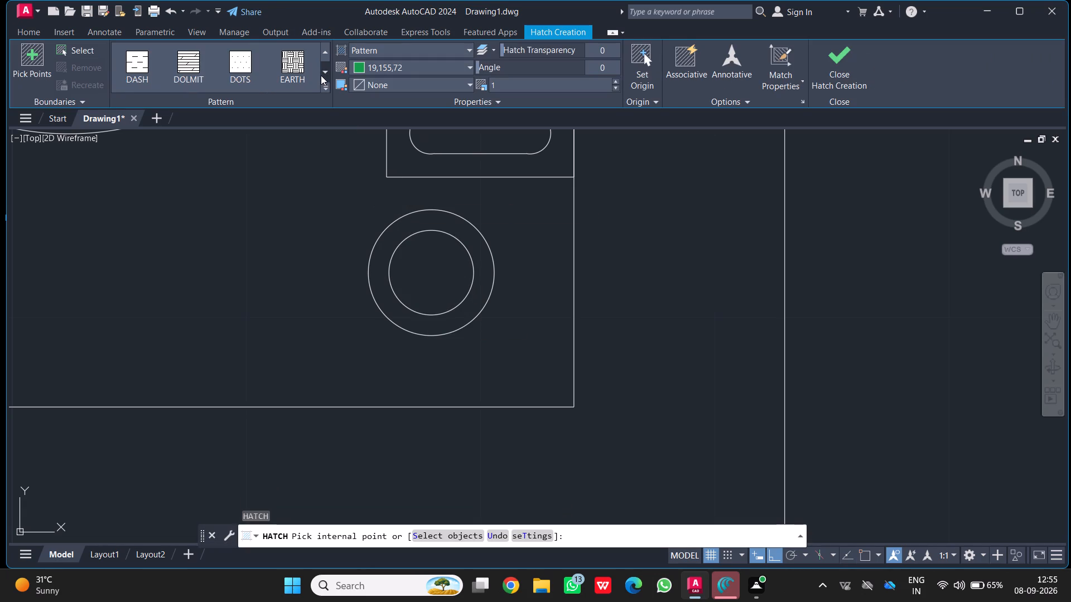
left_click(321, 75)
left_click(321, 75)
left_click(321, 75)
double_click(321, 75)
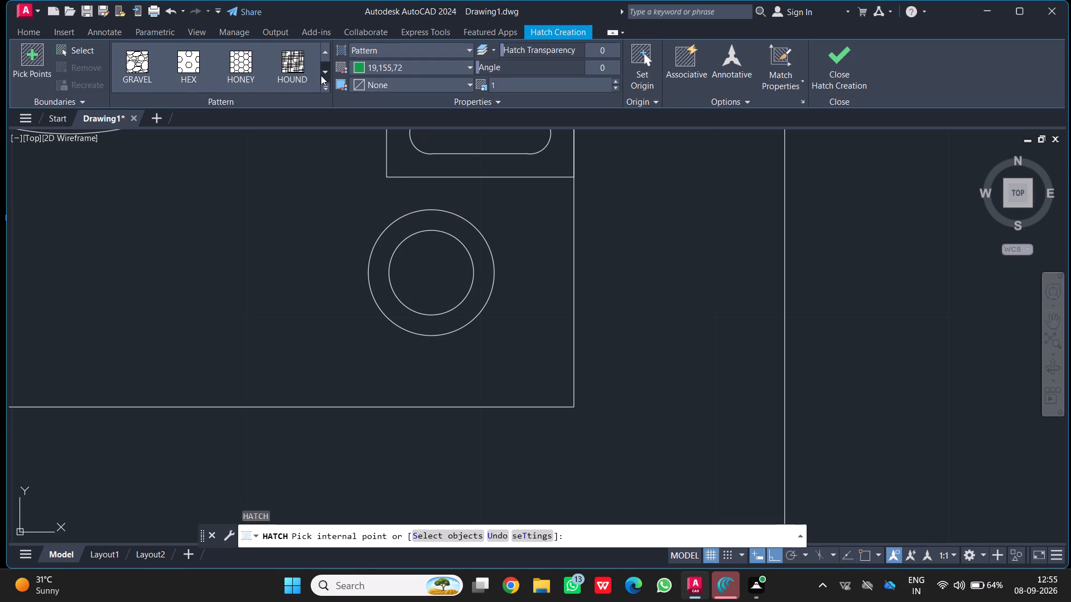
left_click(244, 57)
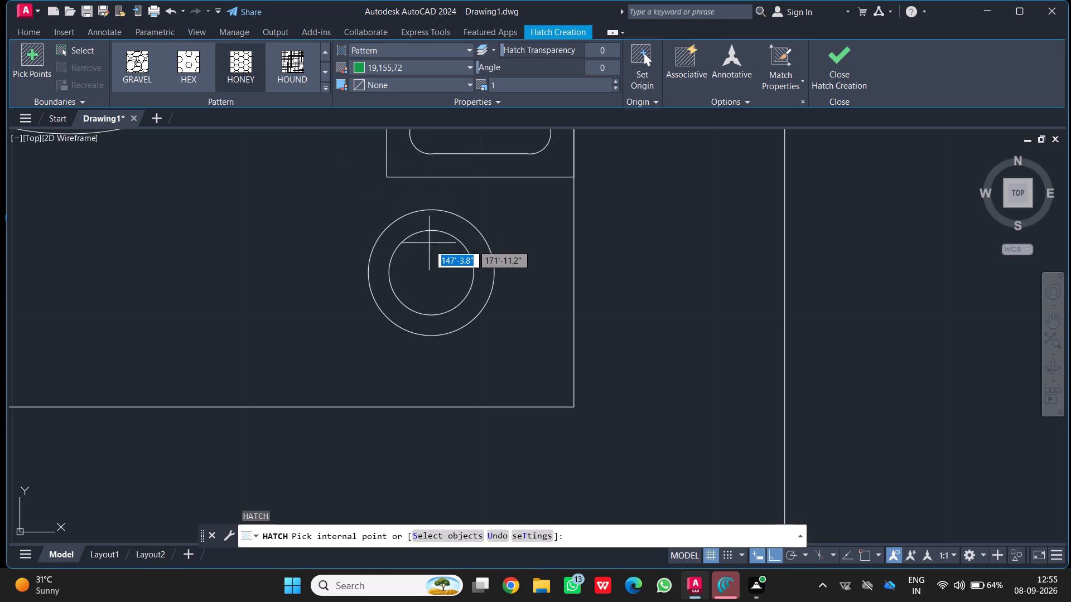
left_click(406, 74)
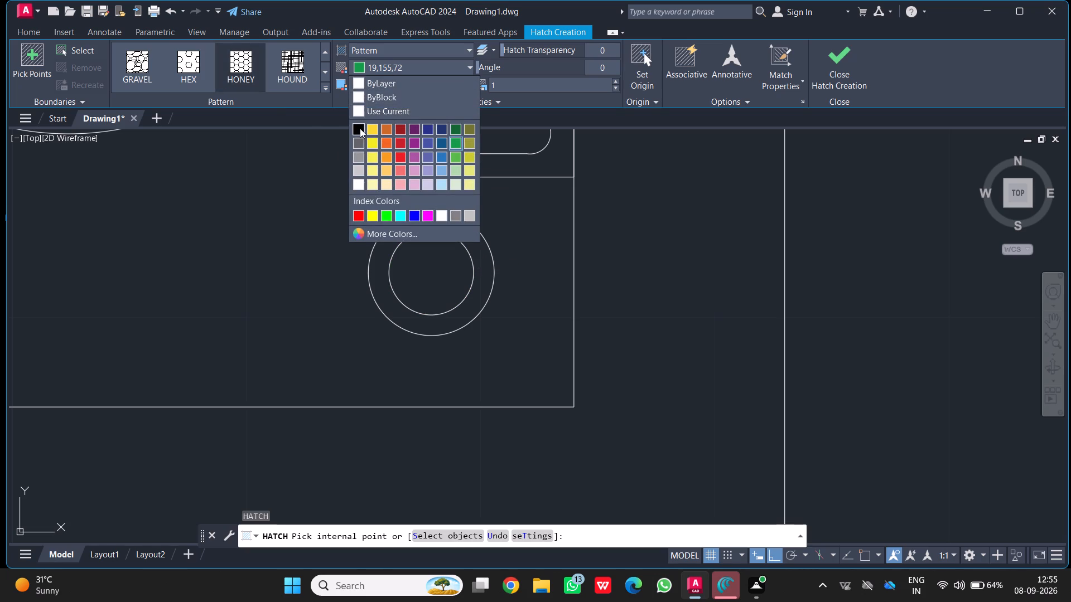
left_click(371, 85)
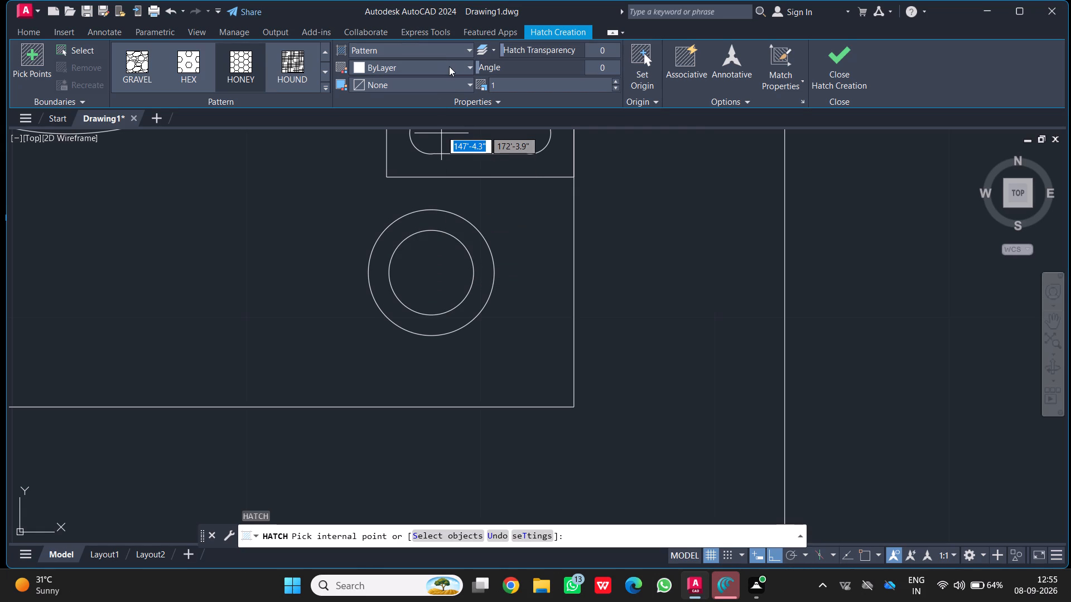
left_click_drag(499, 81, 282, 97)
key("0")
type(".0")
key("9")
key("Return")
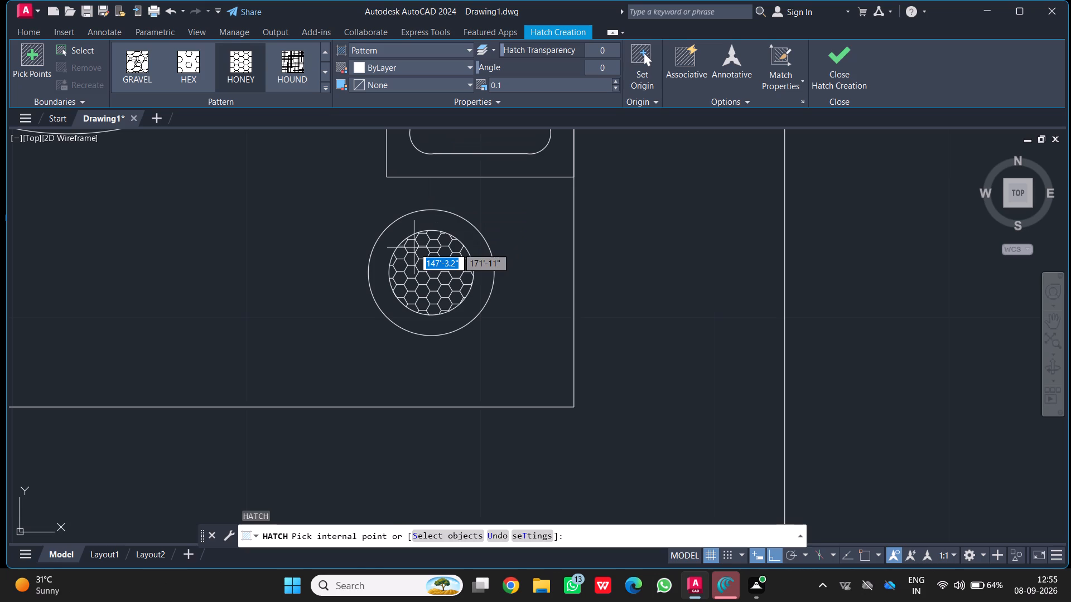
left_click(414, 247)
key("Escape")
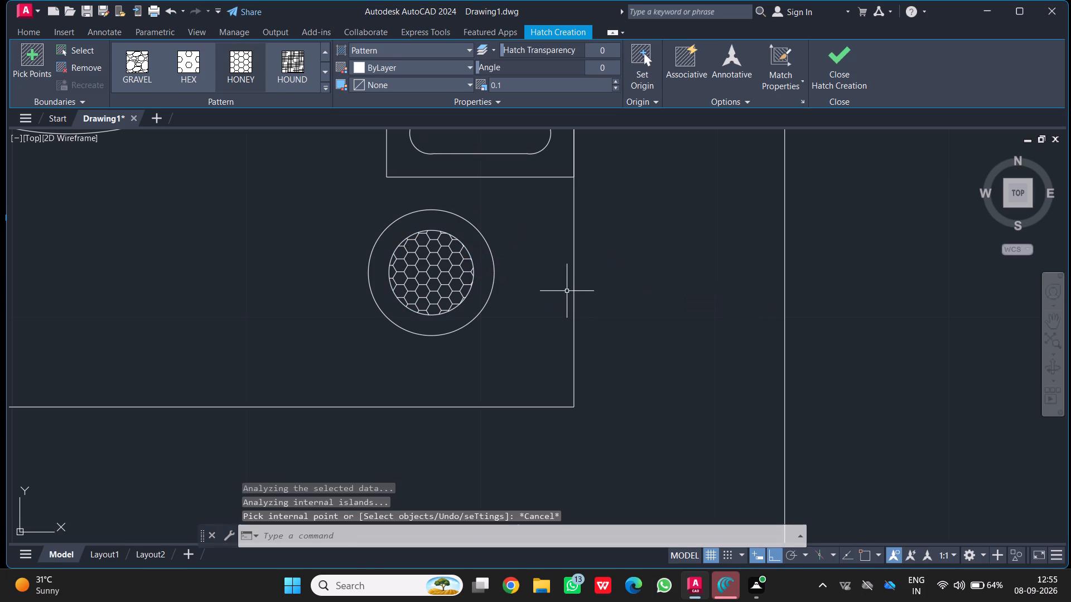
Move the toilet block slightly north along the east wall, away from the hatched circle.
scroll(629, 243, "down", 4)
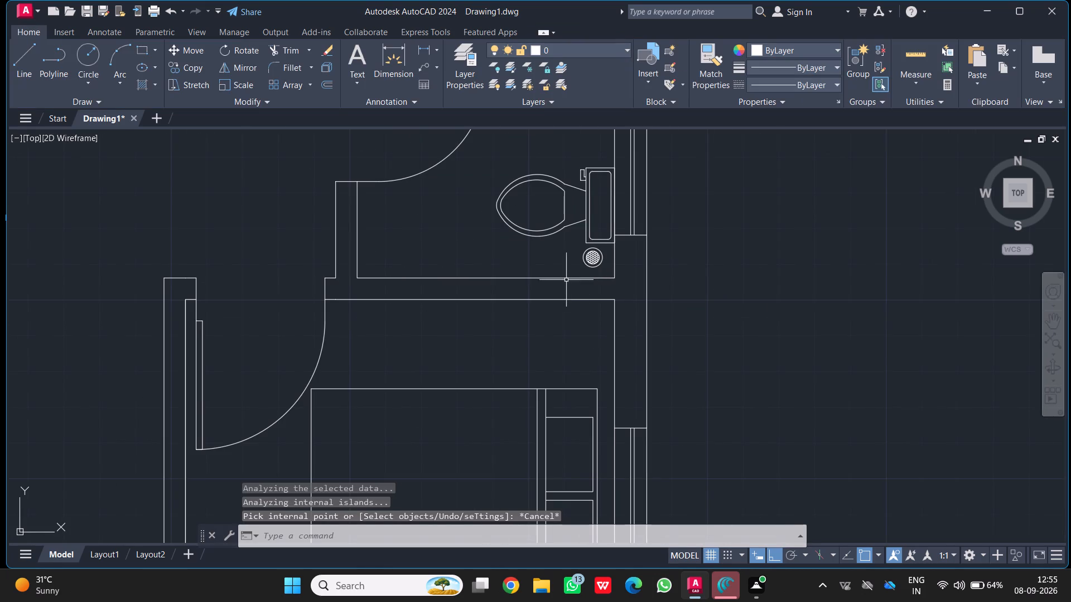
middle_click_drag(562, 277, 557, 318)
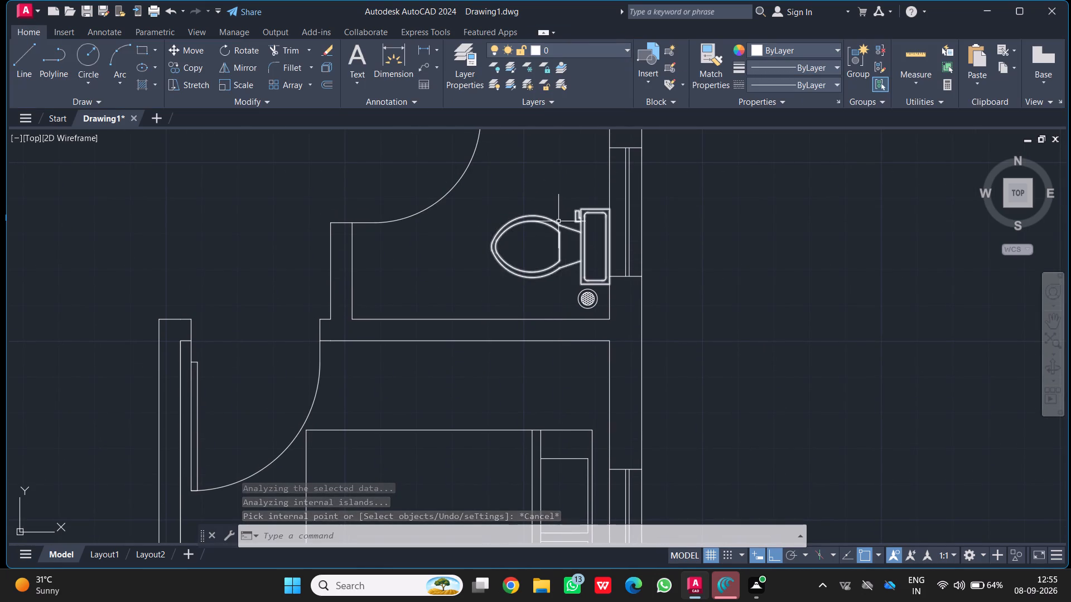
left_click(553, 220)
key("m")
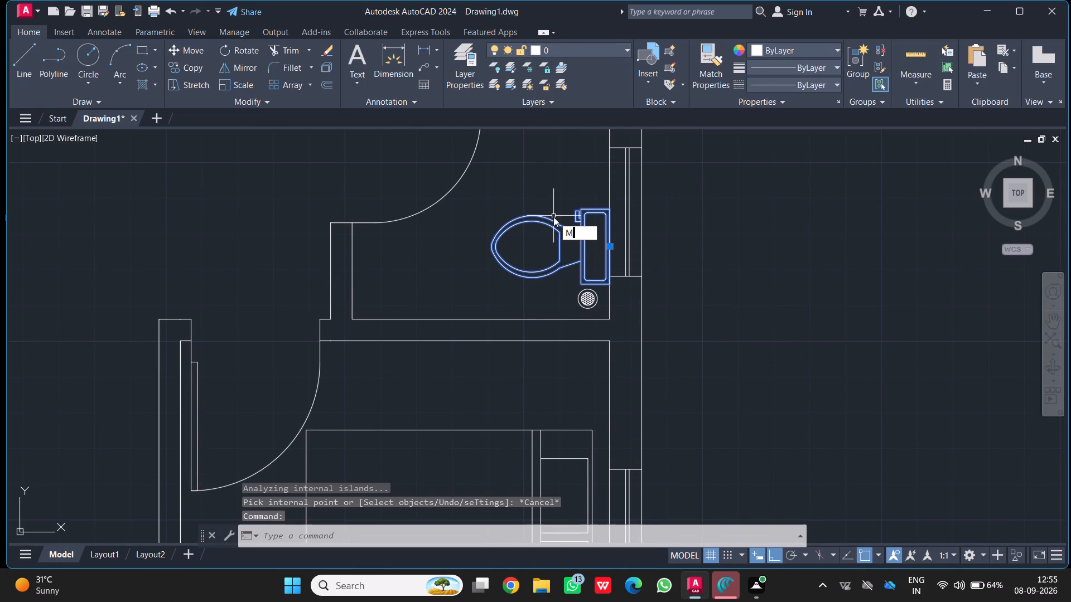
key("Return")
left_click(612, 211)
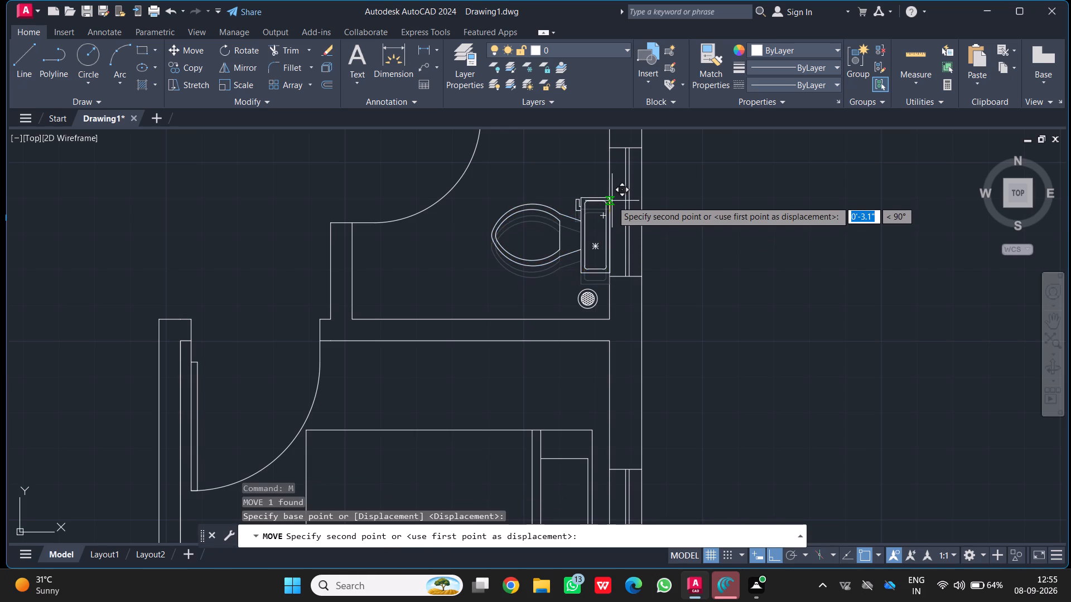
left_click(609, 185)
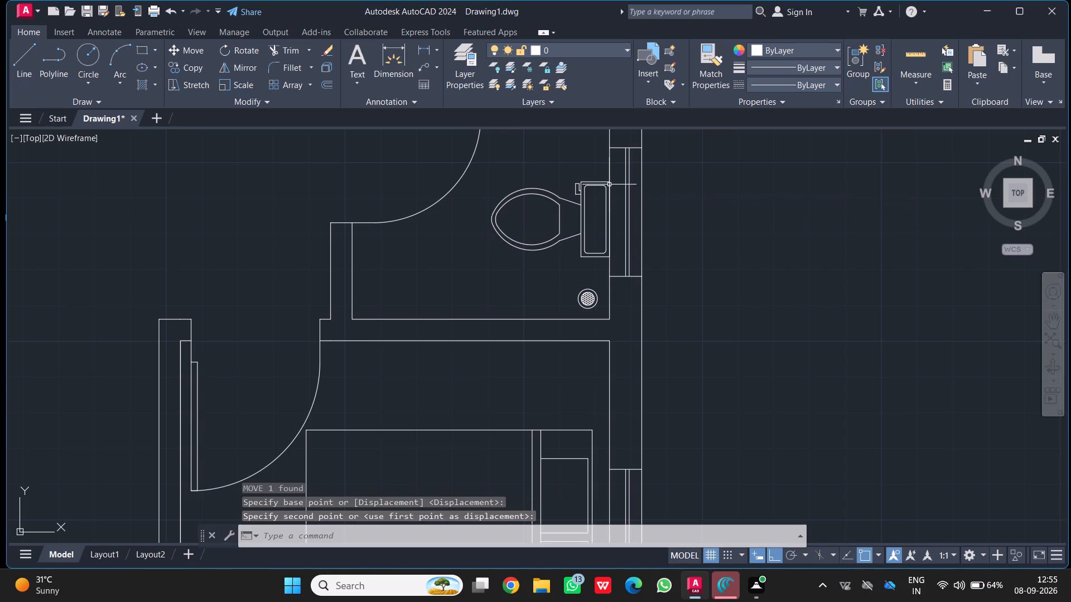
scroll(609, 185, "down", 1)
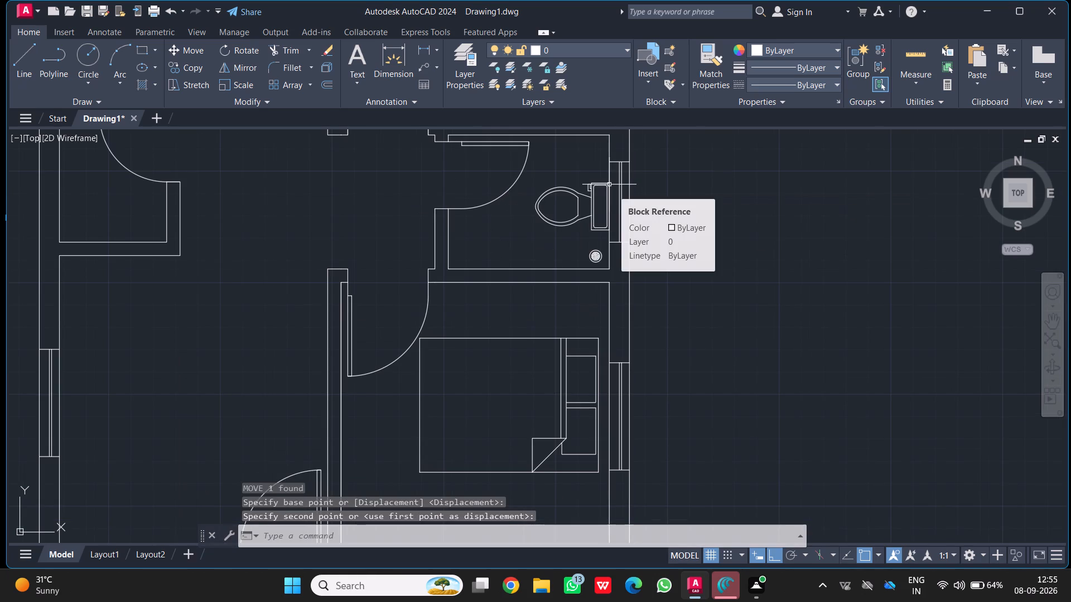
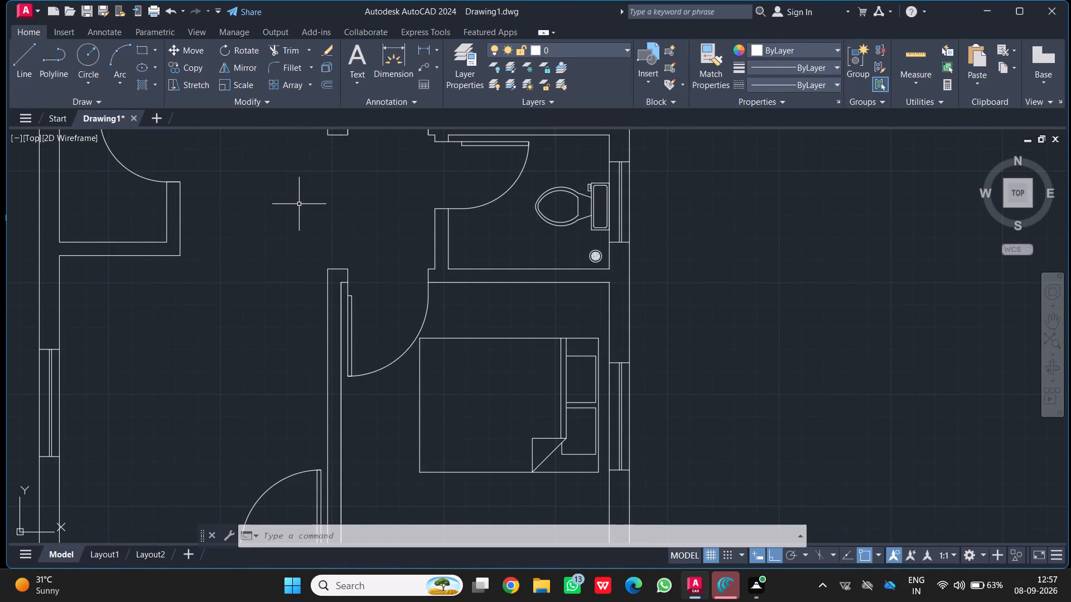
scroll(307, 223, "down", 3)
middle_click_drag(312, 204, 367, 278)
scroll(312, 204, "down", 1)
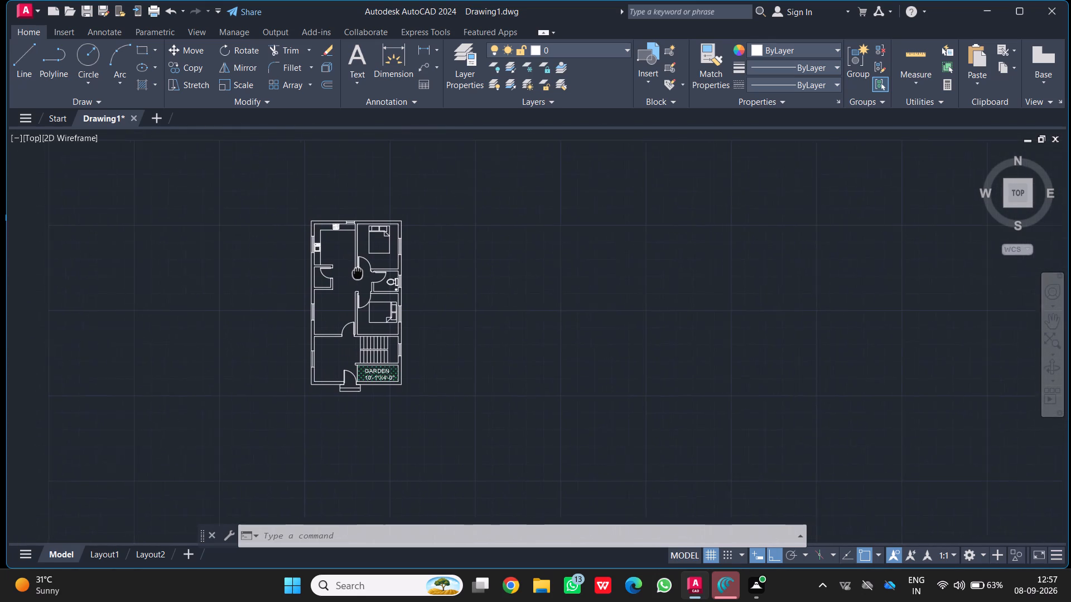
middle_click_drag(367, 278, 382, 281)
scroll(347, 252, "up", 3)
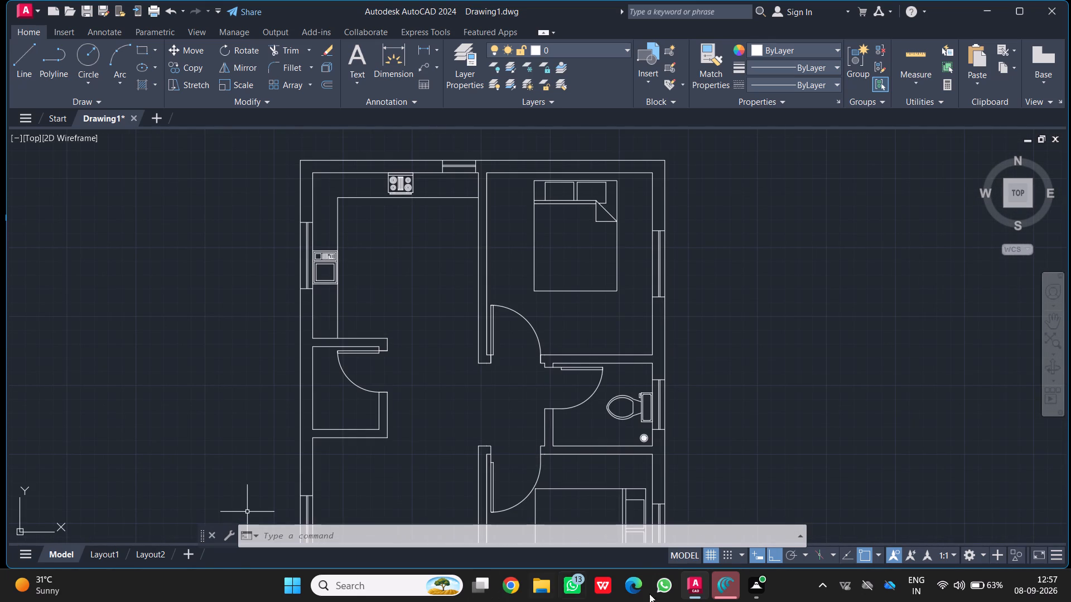
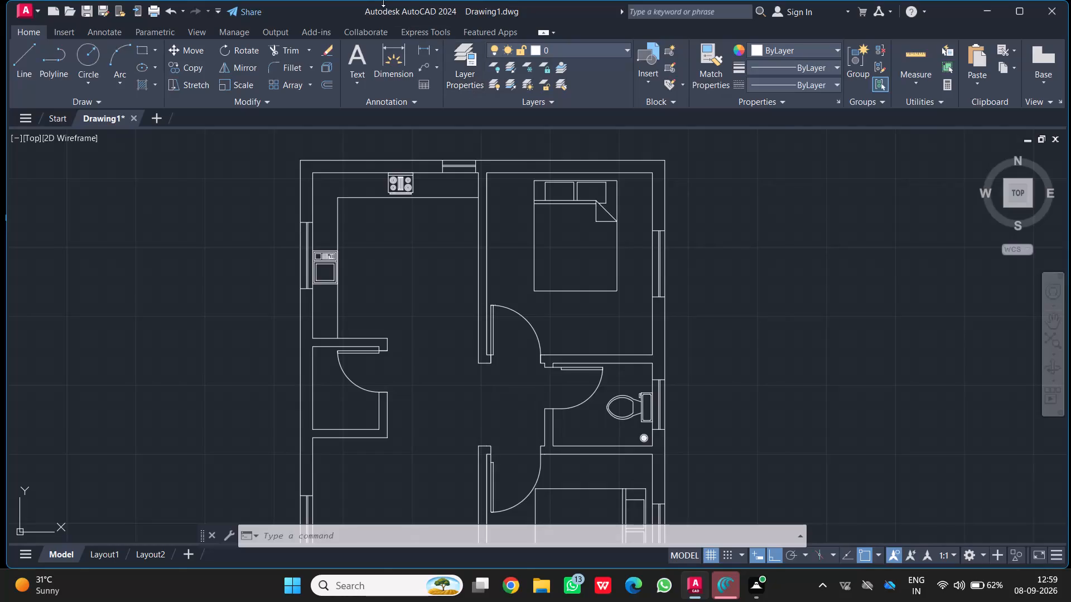
Place a multiline text label reading "kitchen" in the upper part of the kitchen floor area.
left_click(361, 61)
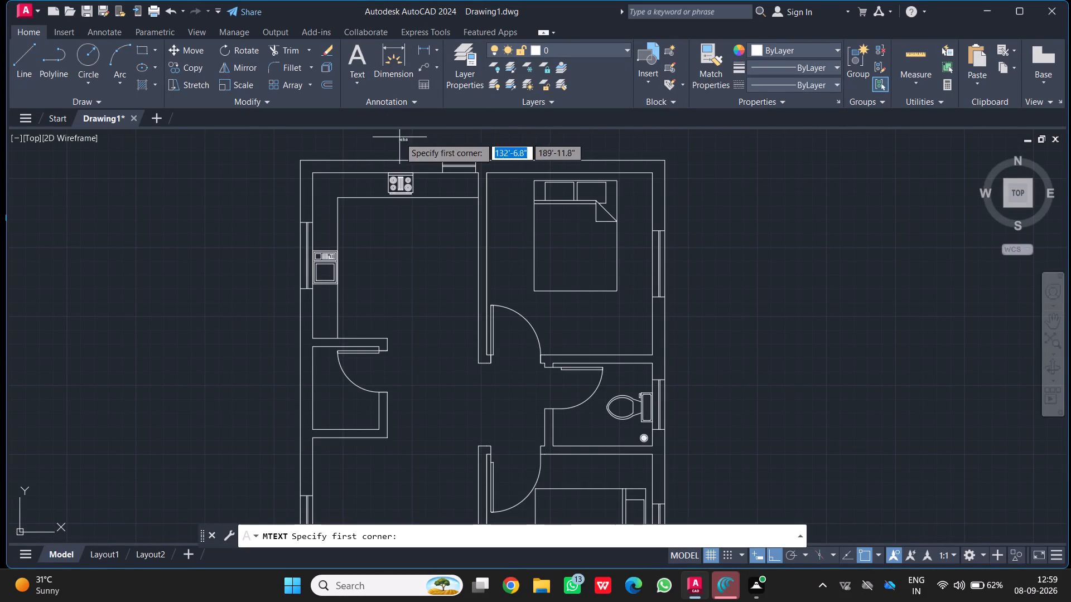
left_click(362, 85)
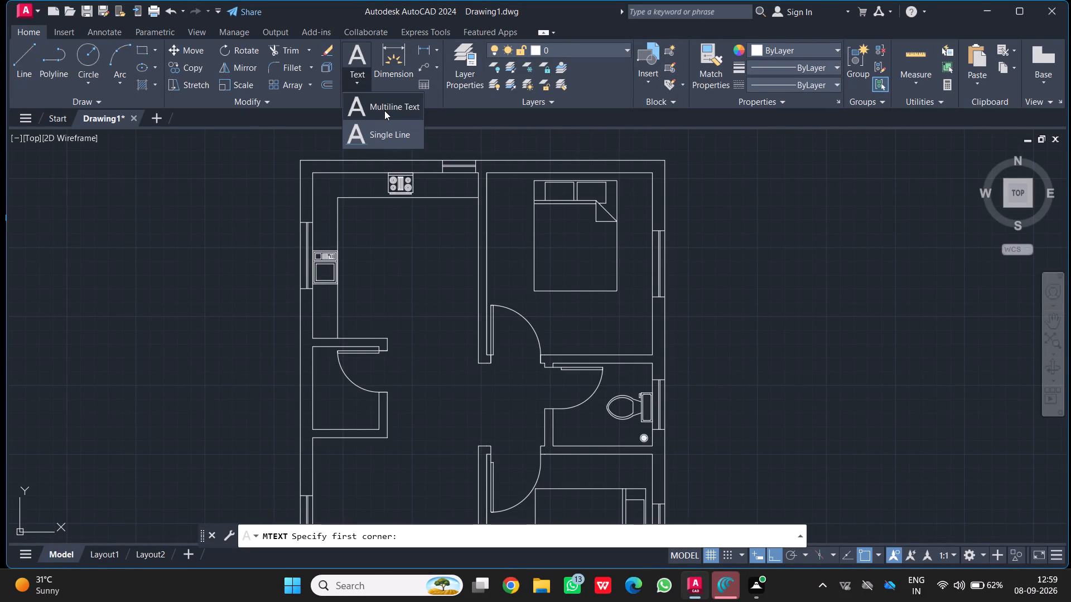
left_click(384, 110)
scroll(394, 240, "up", 3)
left_click(380, 206)
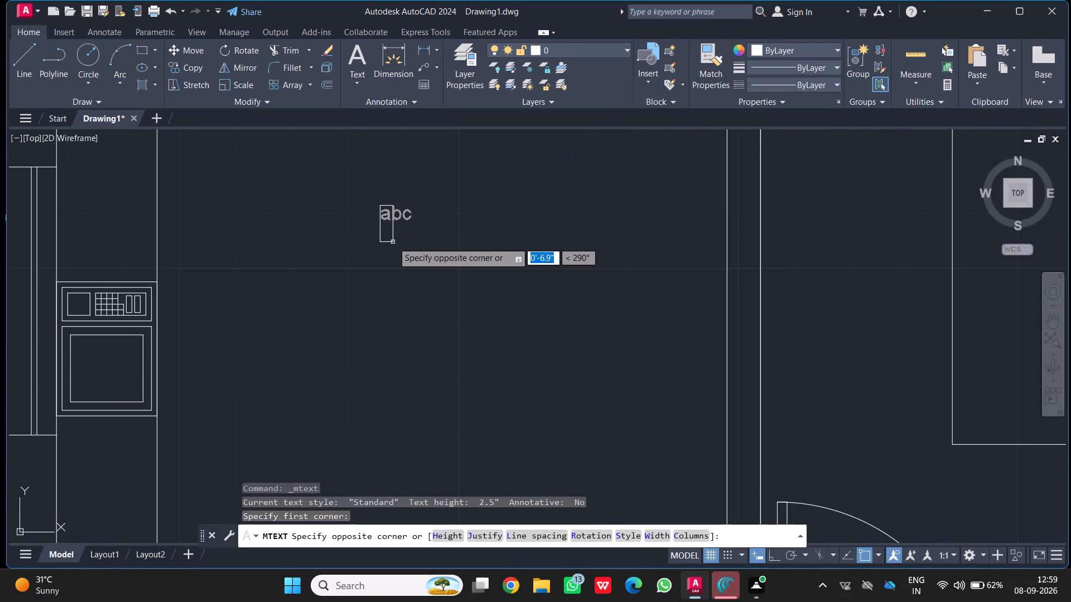
left_click(427, 231)
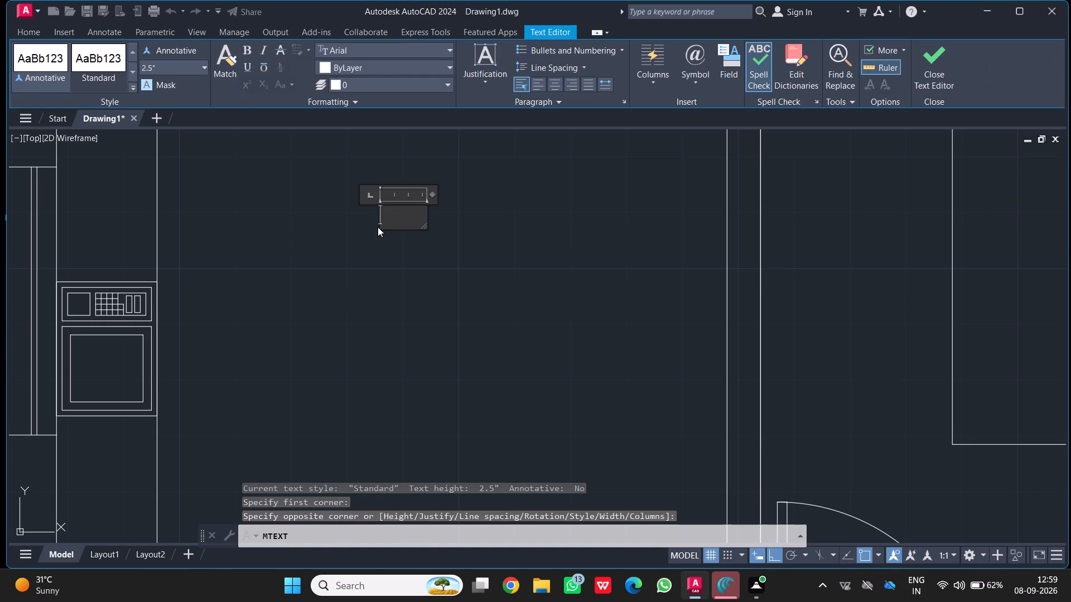
type("ki")
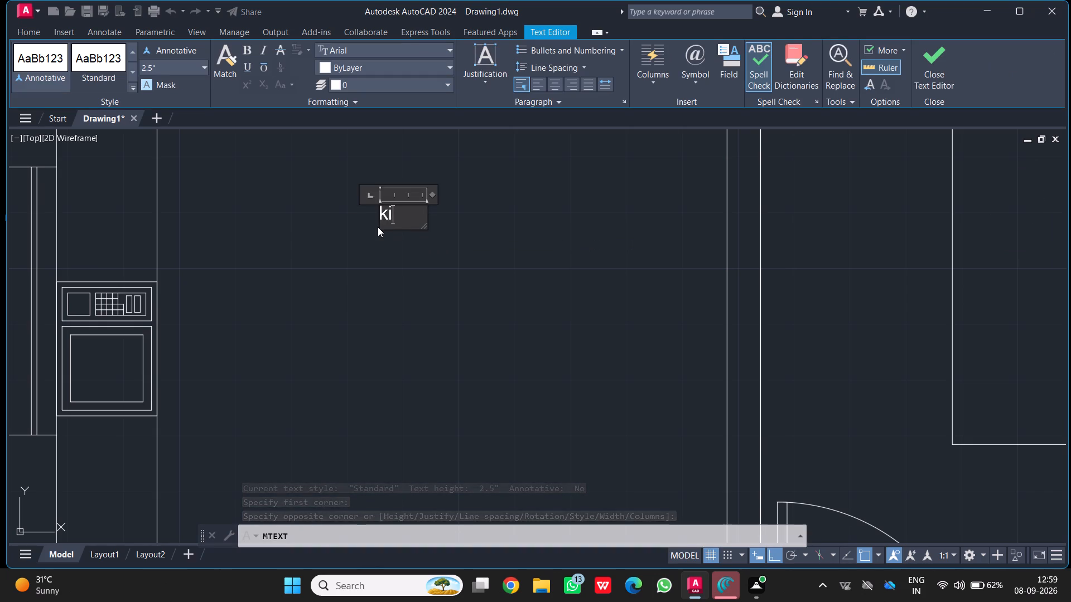
type("tchen")
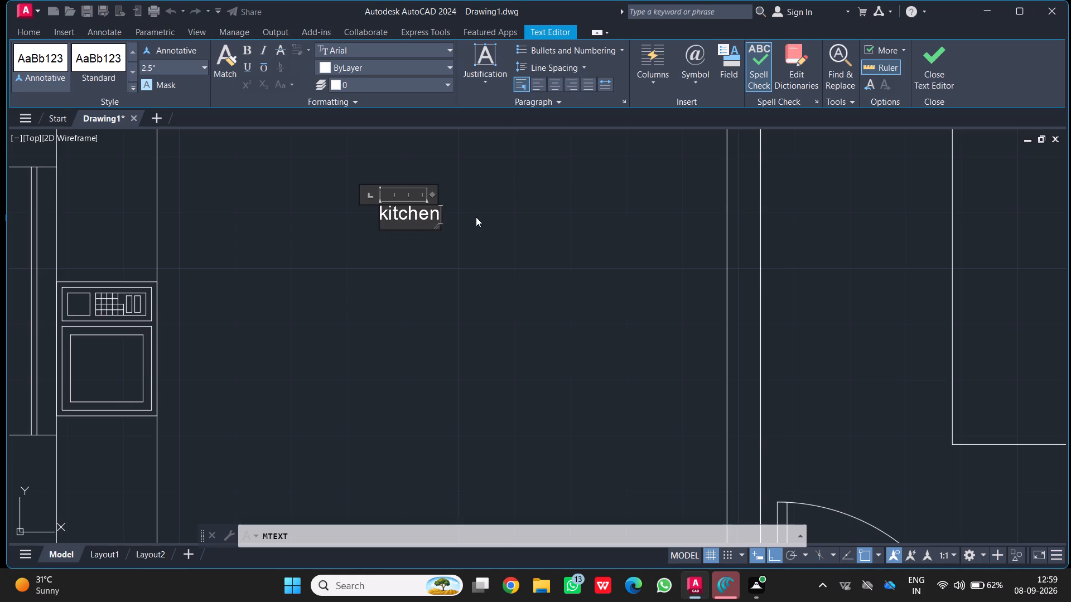
Add the size 10'x10' as a second line directly under "kitchen" and finish the label.
key("Return")
key("space")
type("10' x 10'")
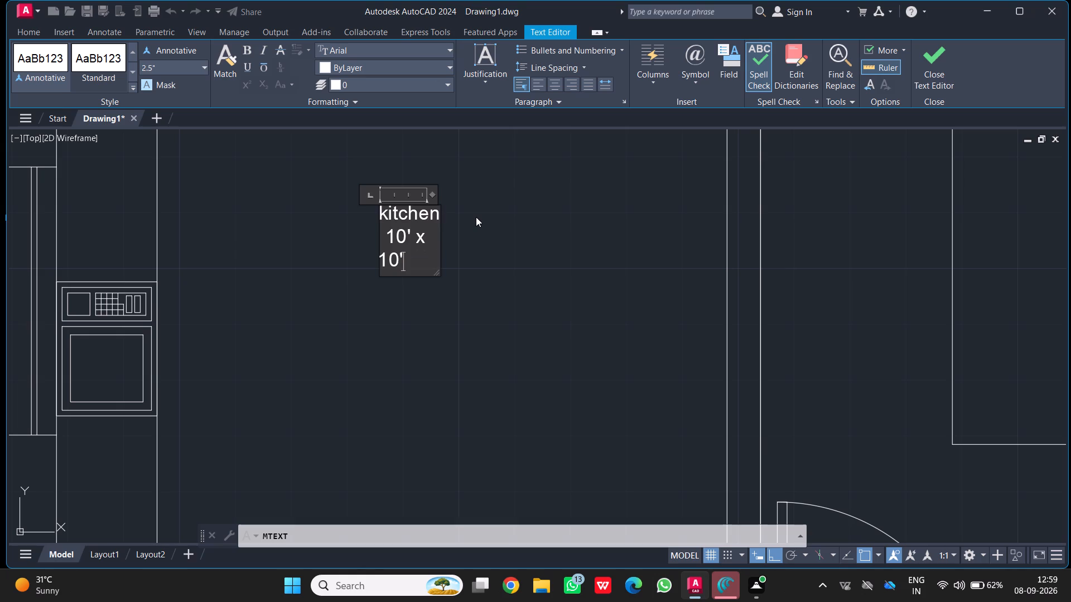
key("BackSpace")
key("BackSpace")
key("BackSpace")
key("BackSpace")
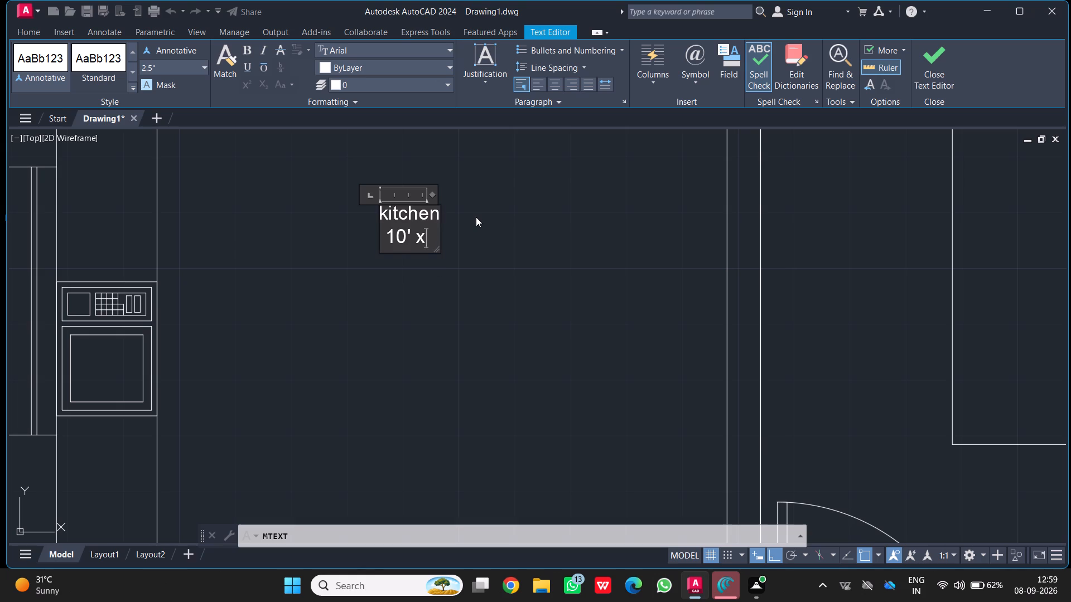
key("BackSpace")
key("BackSpace")
type("x10")
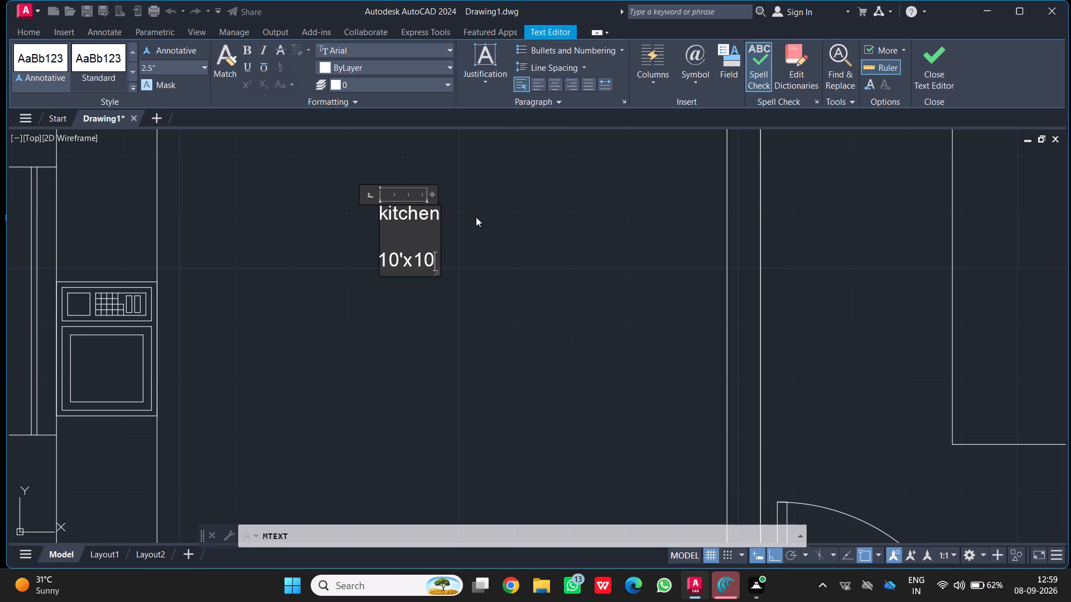
key("apostrophe")
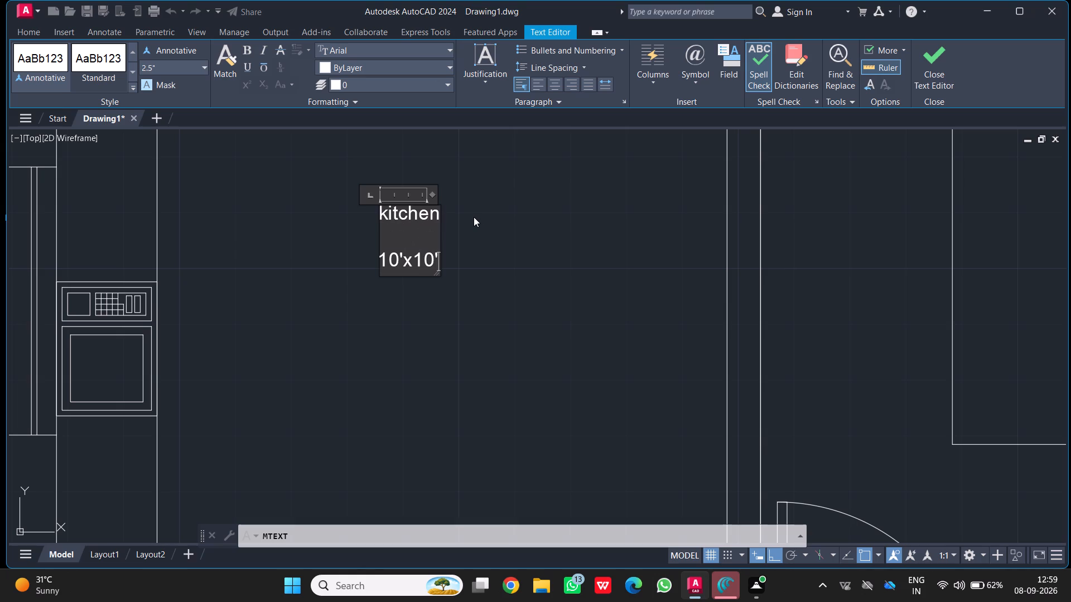
key("Up")
key("BackSpace")
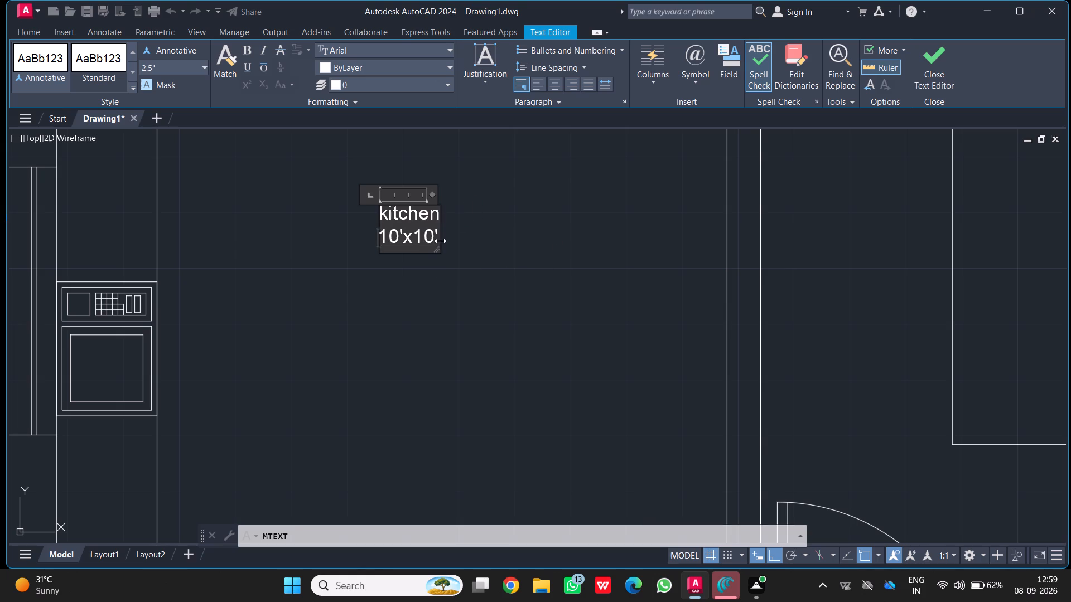
scroll(499, 260, "down", 2)
left_click(486, 294)
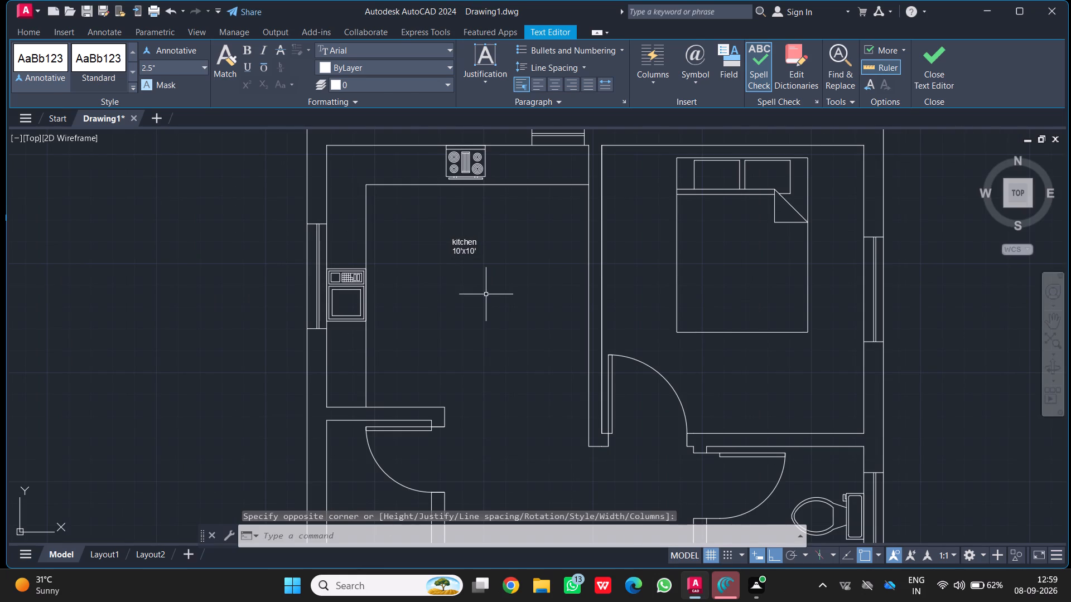
Copy the kitchen label freely into the upper bedroom below the bed, the central passage and the small room below the kitchen.
left_click(421, 229)
left_click(528, 282)
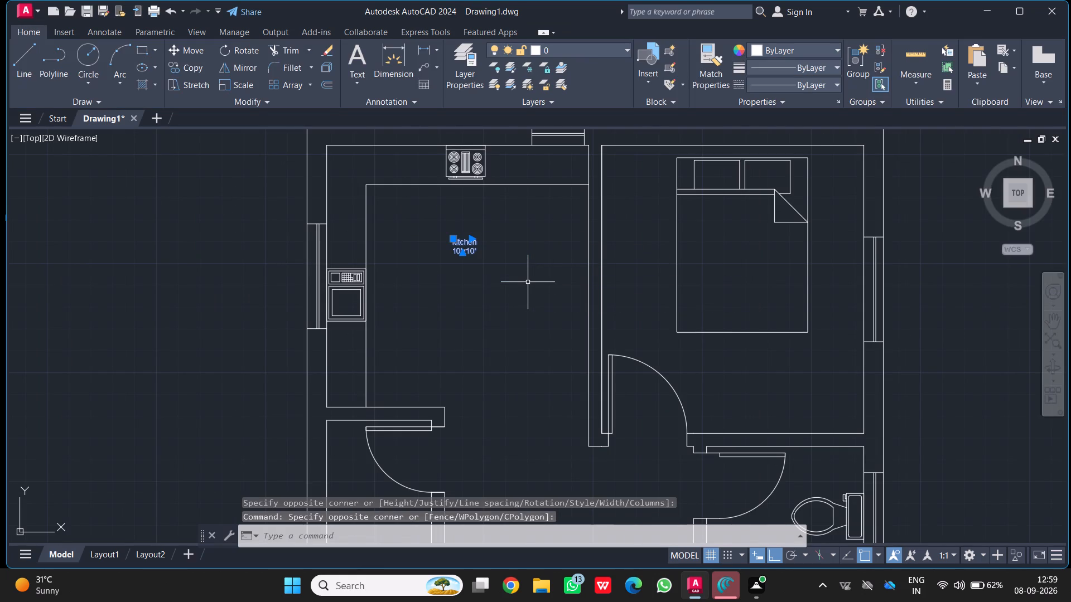
type("cp")
key("Return")
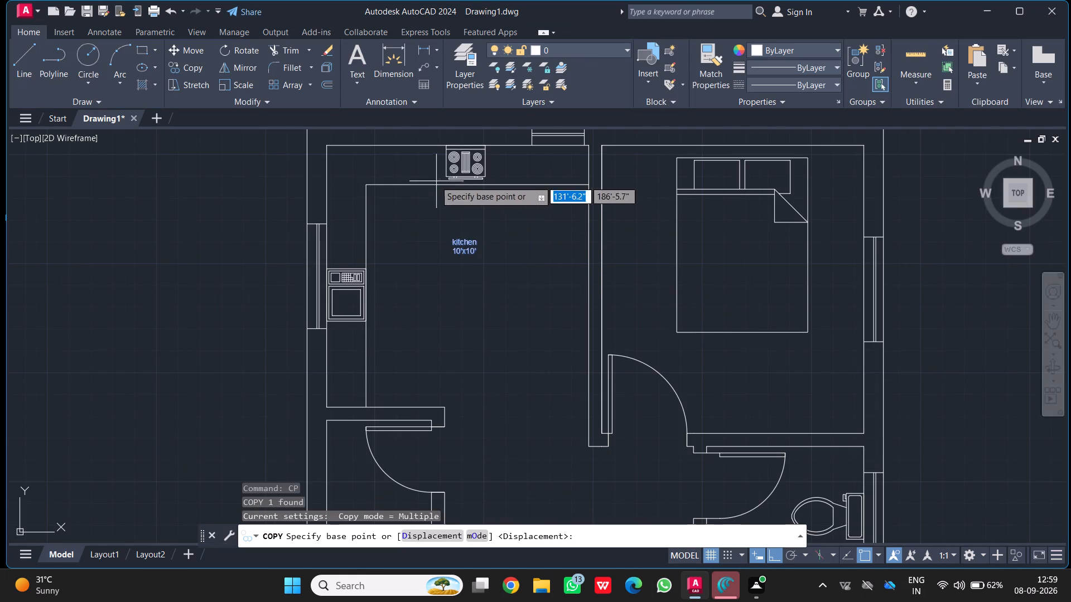
left_click(463, 236)
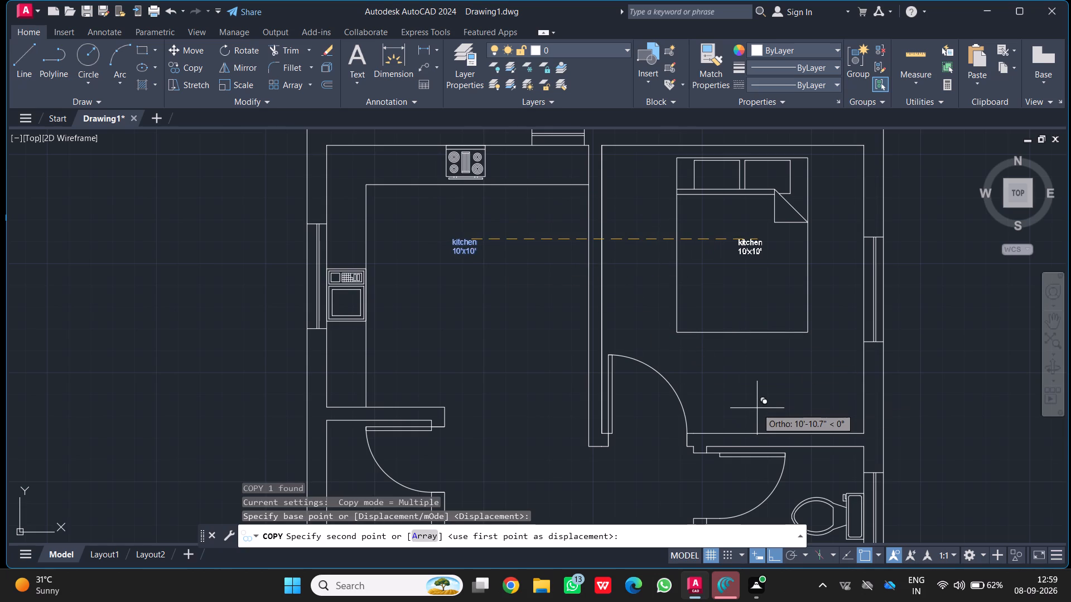
key("F8")
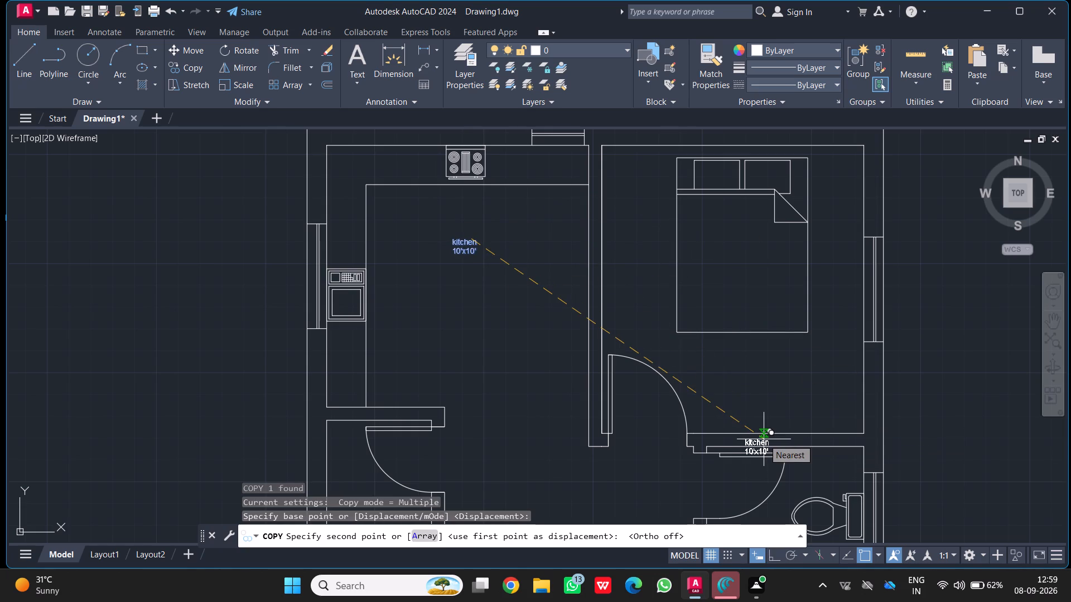
left_click(768, 369)
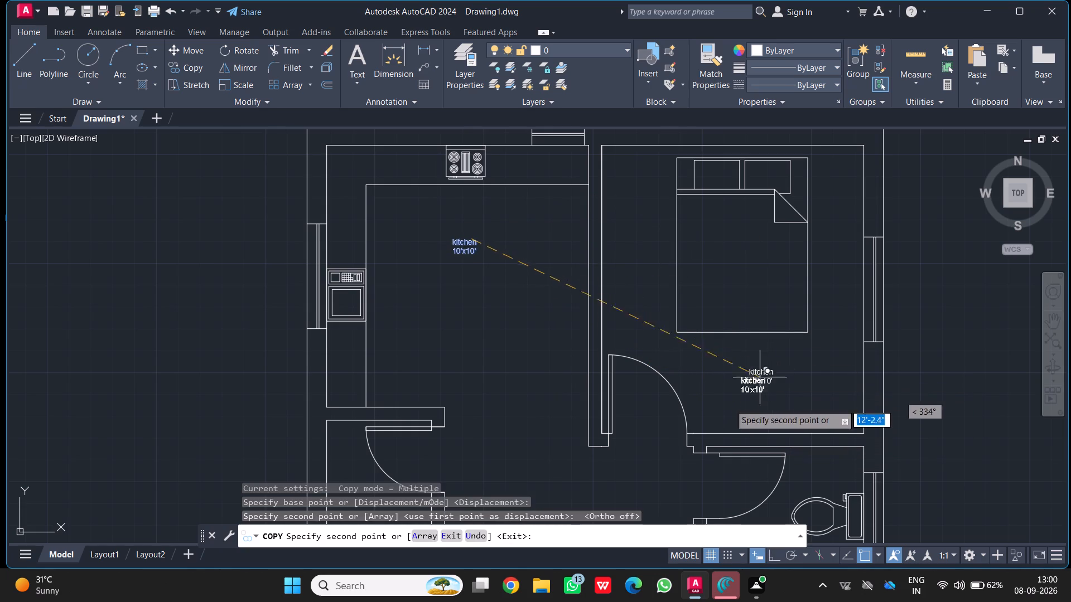
middle_click_drag(683, 426, 686, 274)
scroll(677, 278, "down", 1)
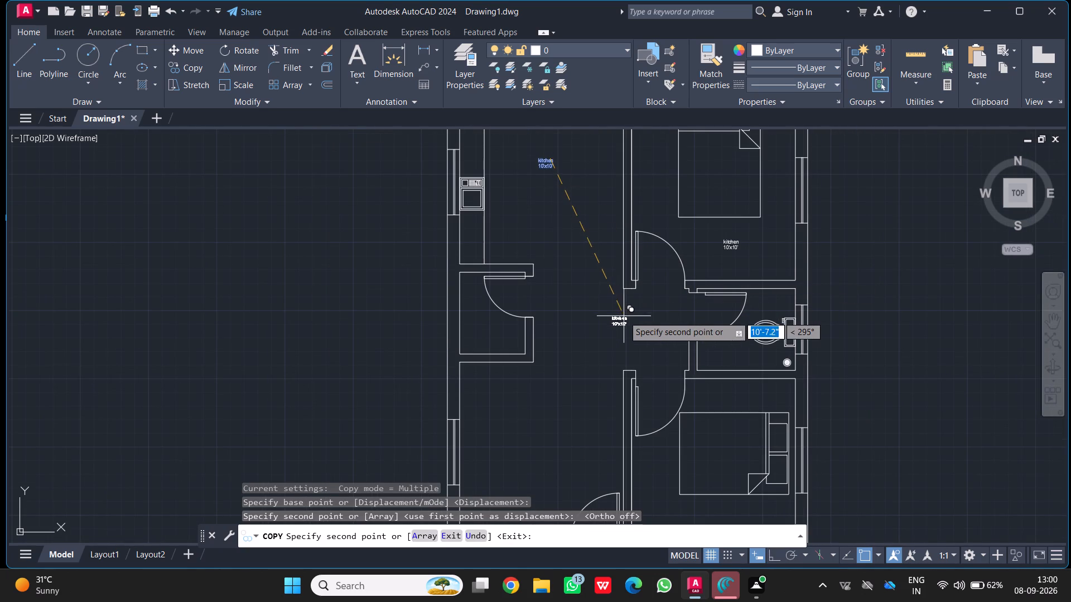
left_click(610, 326)
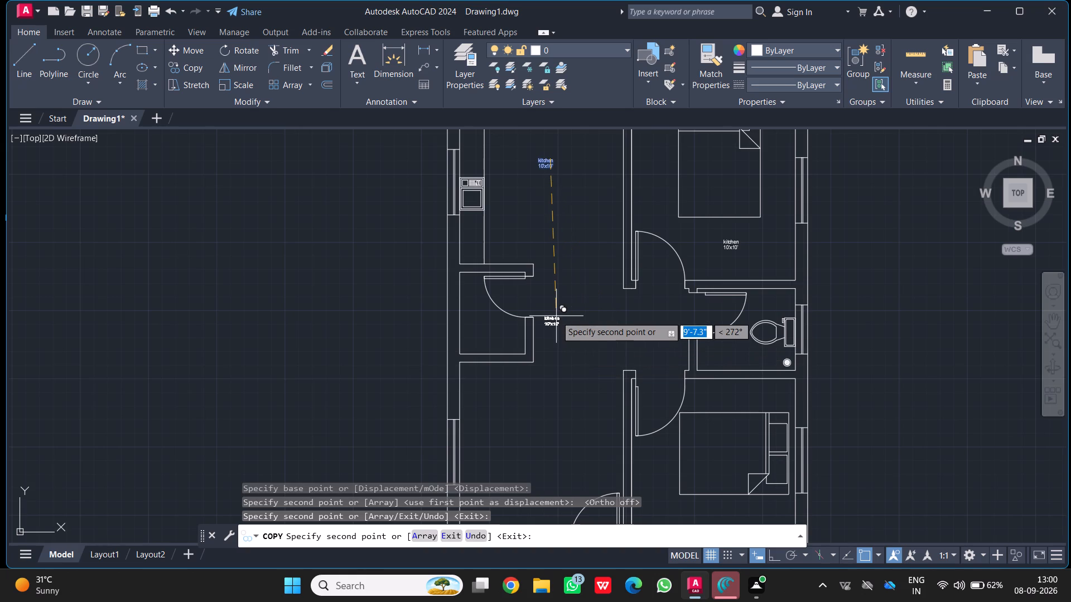
scroll(509, 324, "up", 2)
left_click(457, 336)
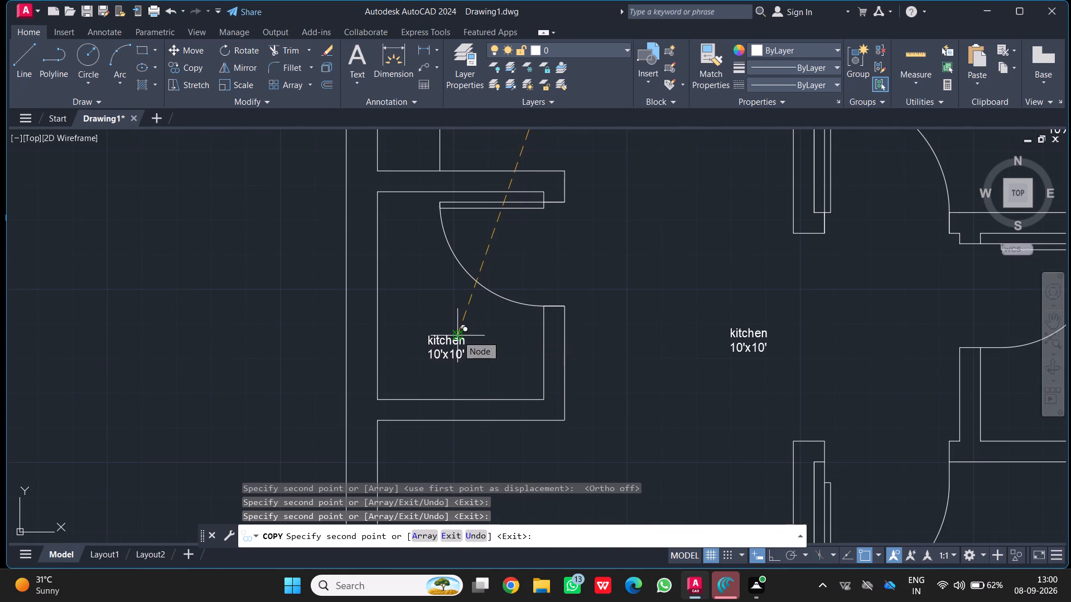
Place further copies of the label in the toilet, the lower bedroom below the bed, and the large room below the small room.
scroll(580, 375, "down", 1)
middle_click_drag(626, 373, 375, 322)
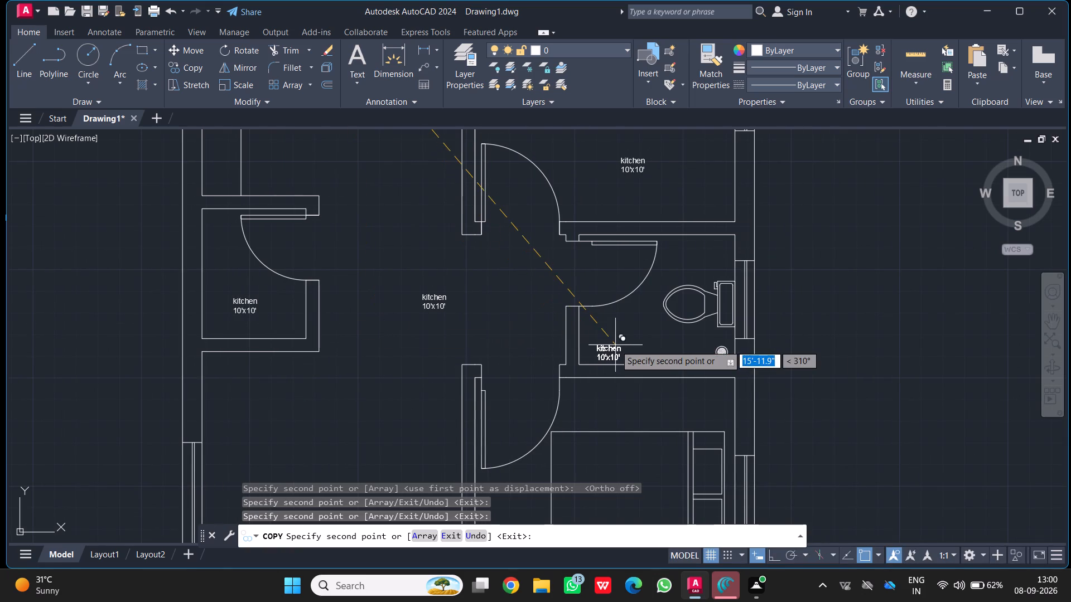
scroll(619, 334, "up", 1)
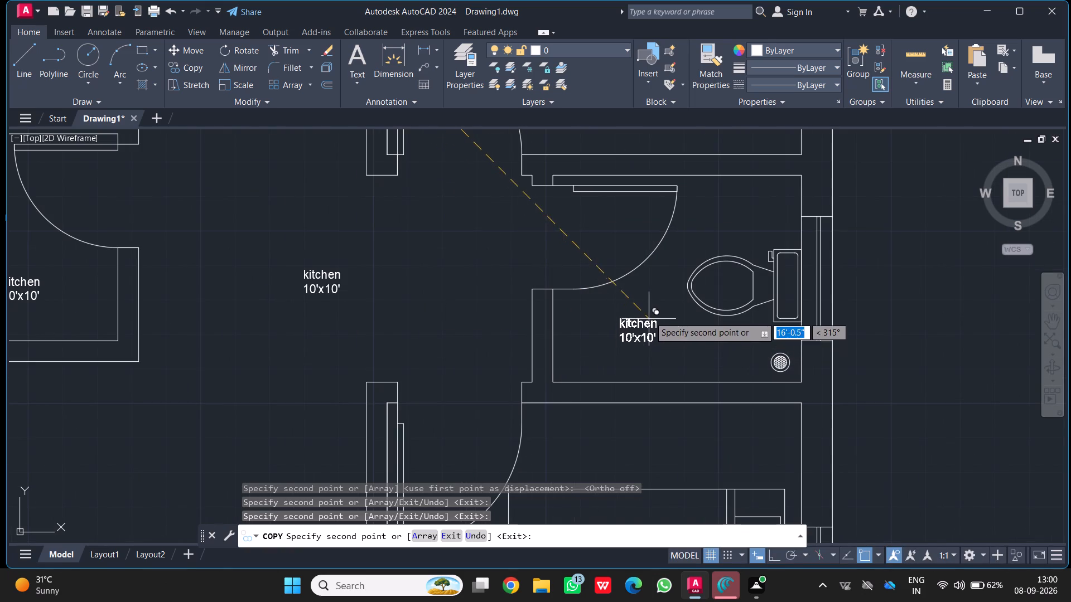
left_click(649, 316)
middle_click_drag(619, 373, 587, 293)
scroll(590, 312, "down", 2)
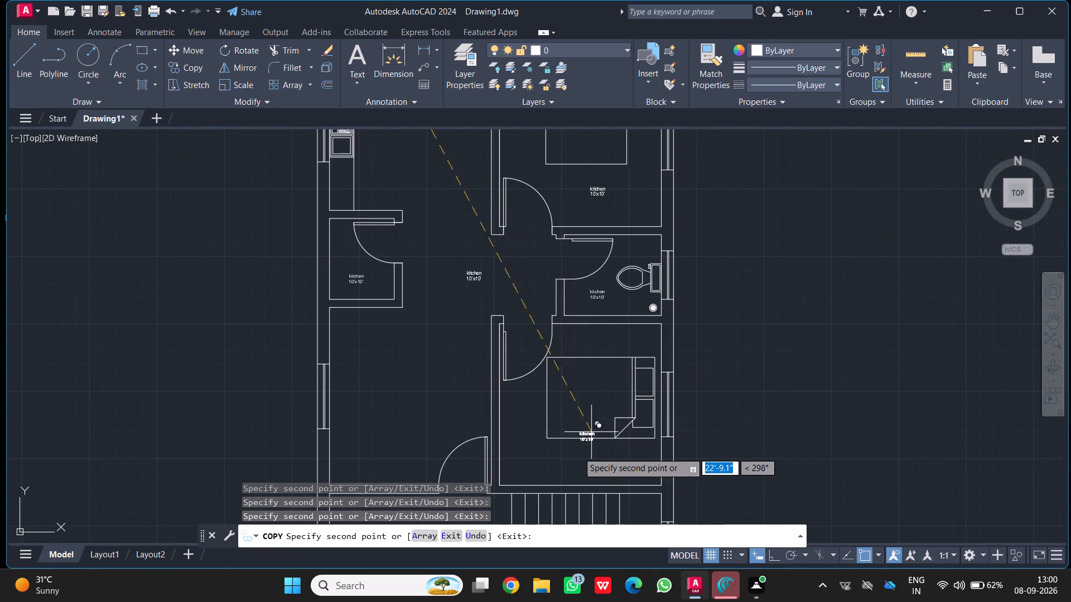
left_click(558, 454)
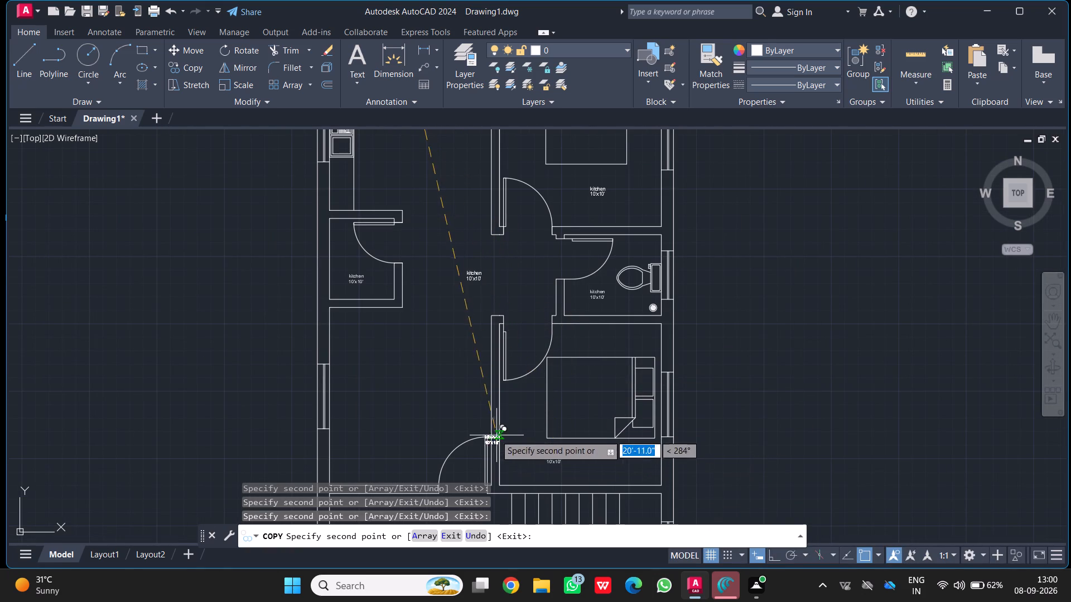
middle_click_drag(495, 434, 514, 389)
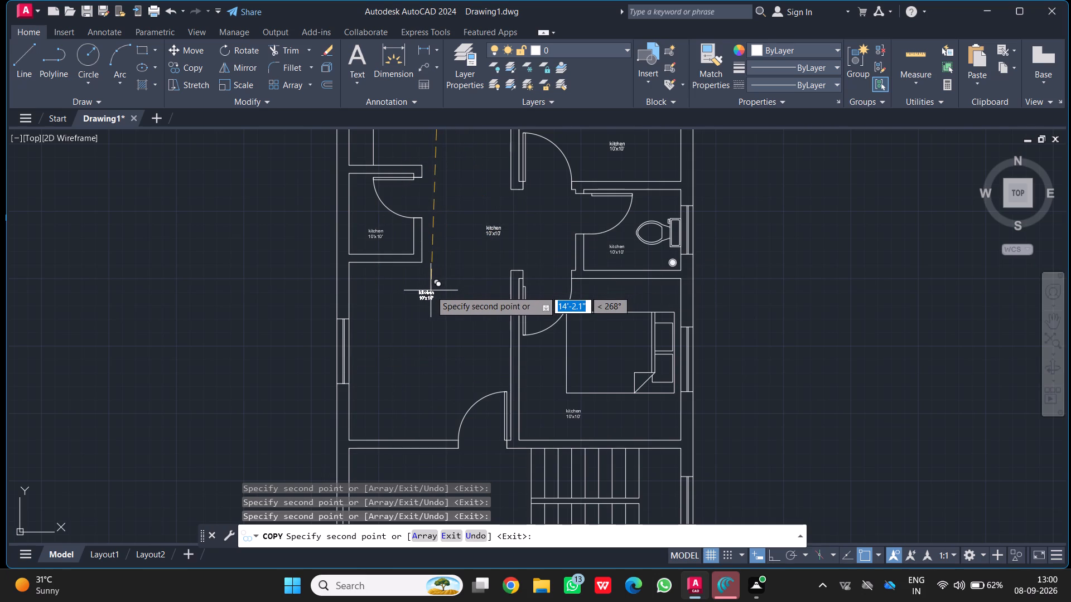
left_click(418, 320)
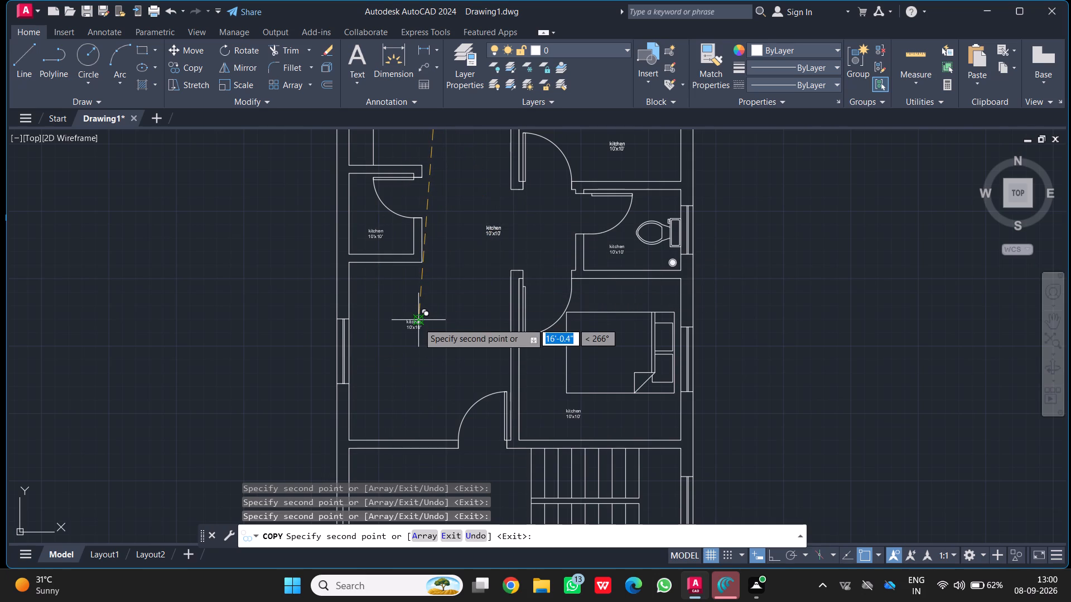
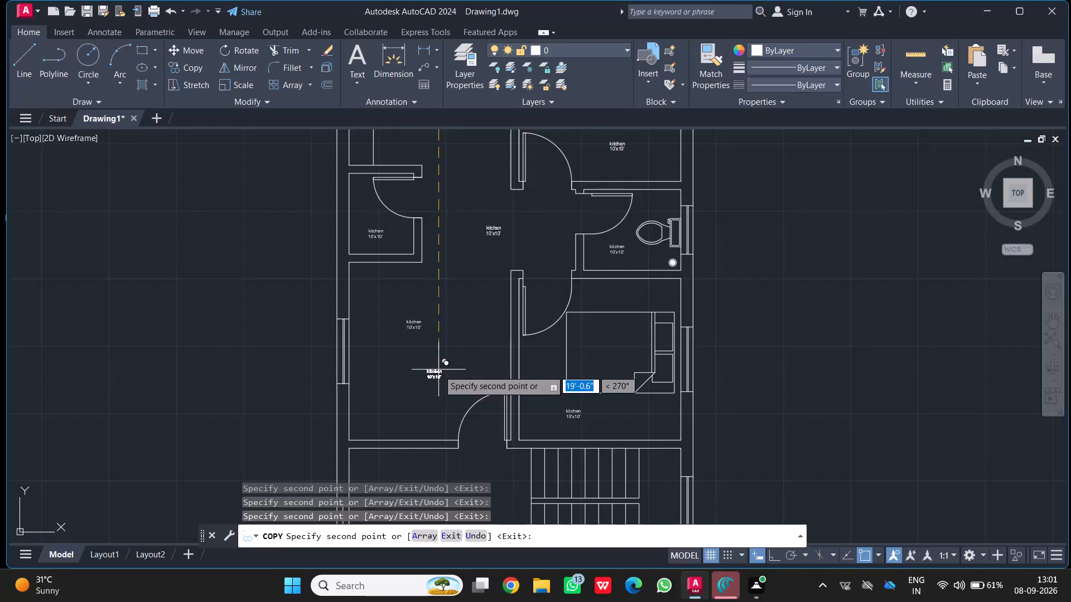
Place copies of the kitchen label in the front room beside the staircase and outside below the entrance steps, ending the copy.
scroll(438, 371, "down", 1)
middle_click_drag(438, 371, 431, 295)
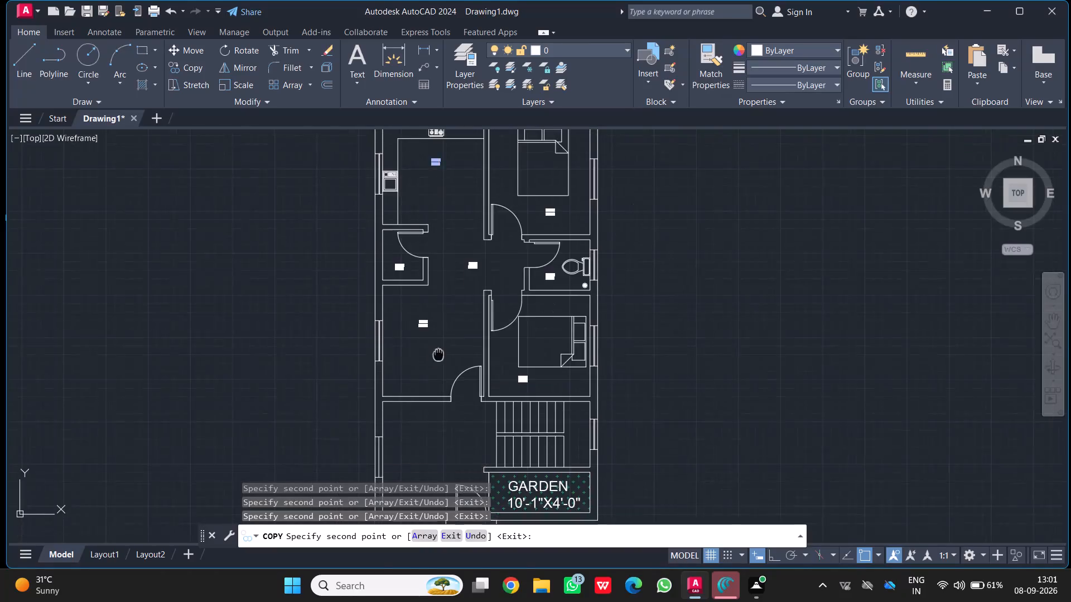
middle_click_drag(431, 295, 430, 292)
middle_click_drag(419, 383, 411, 361)
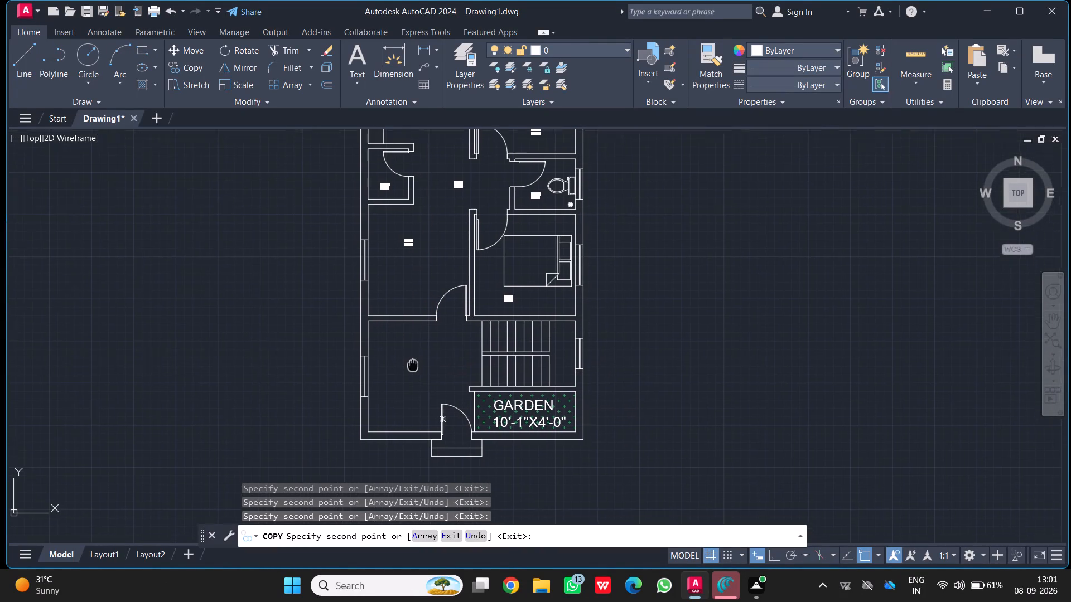
middle_click_drag(411, 361, 411, 360)
left_click(418, 358)
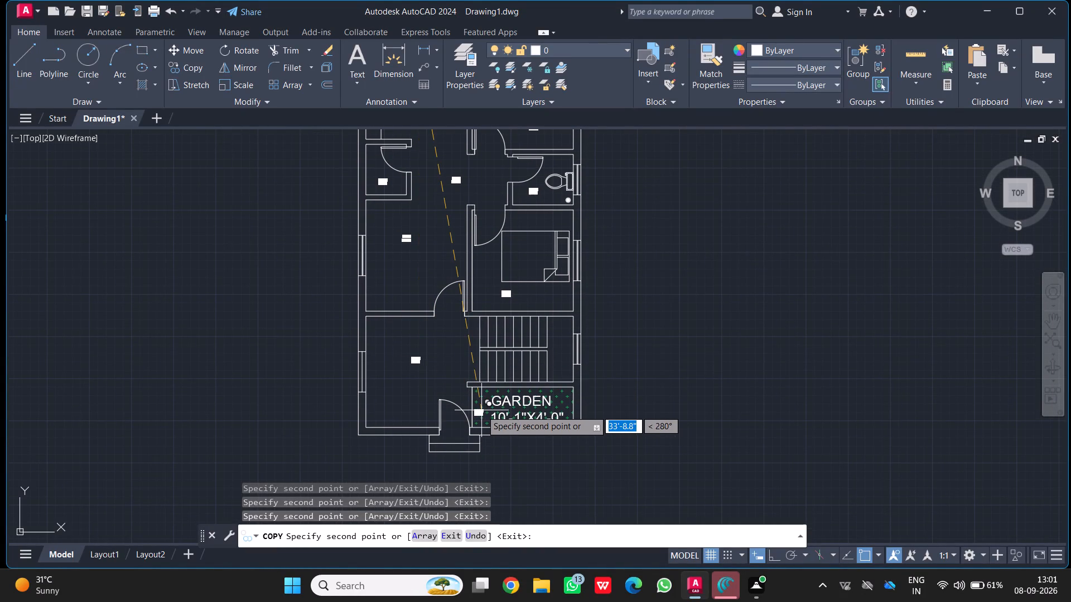
middle_click_drag(480, 405, 421, 220)
left_click(403, 356)
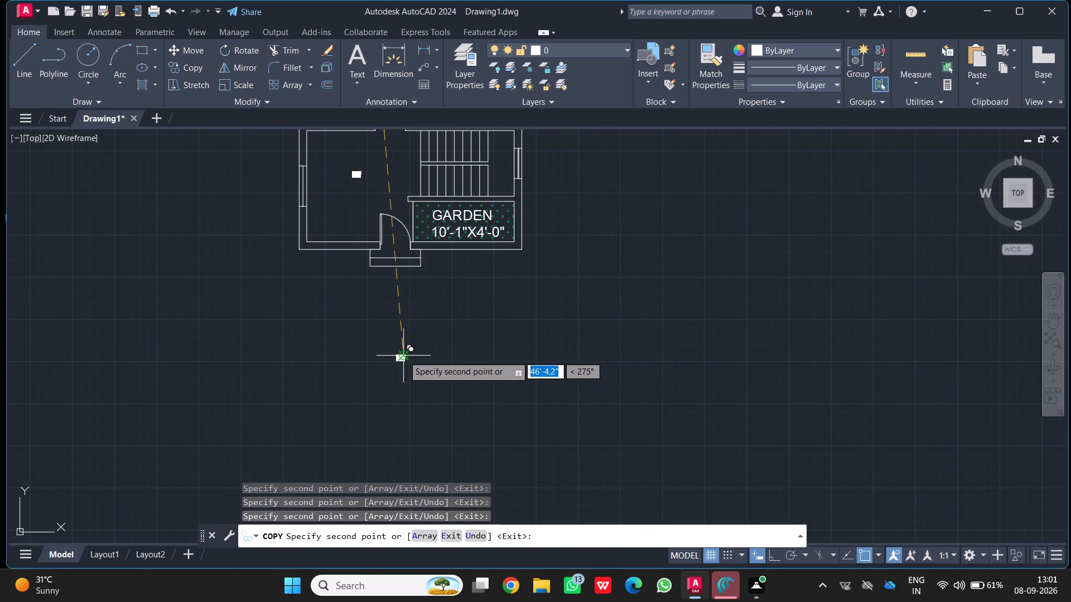
key("Escape")
In the label of the front room beside the staircase, change the size line to 10' 6.
scroll(350, 113, "up", 4)
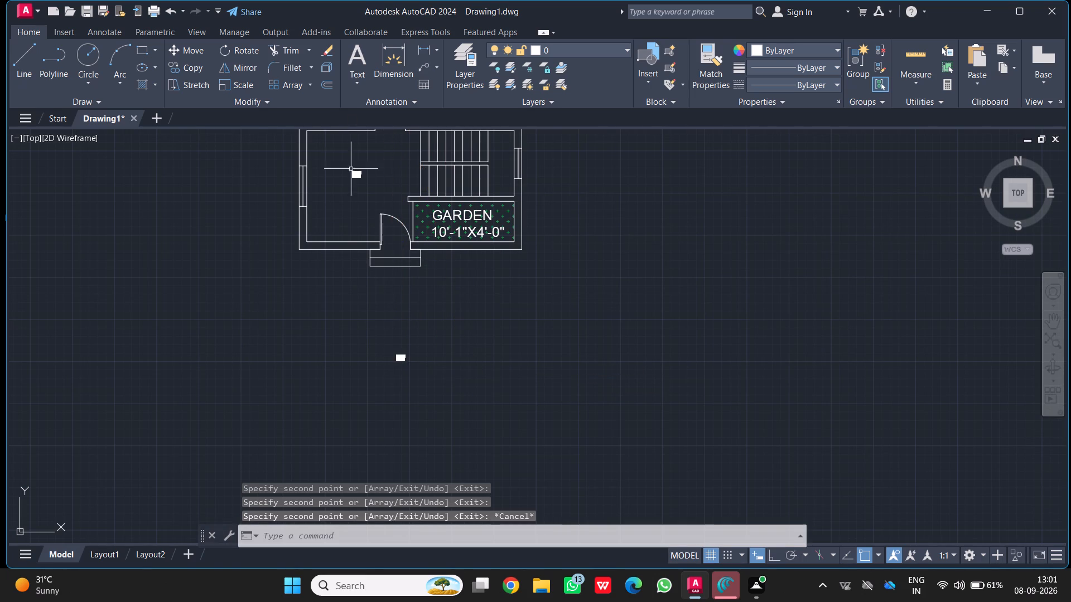
scroll(339, 197, "up", 4)
middle_click_drag(358, 188, 338, 397)
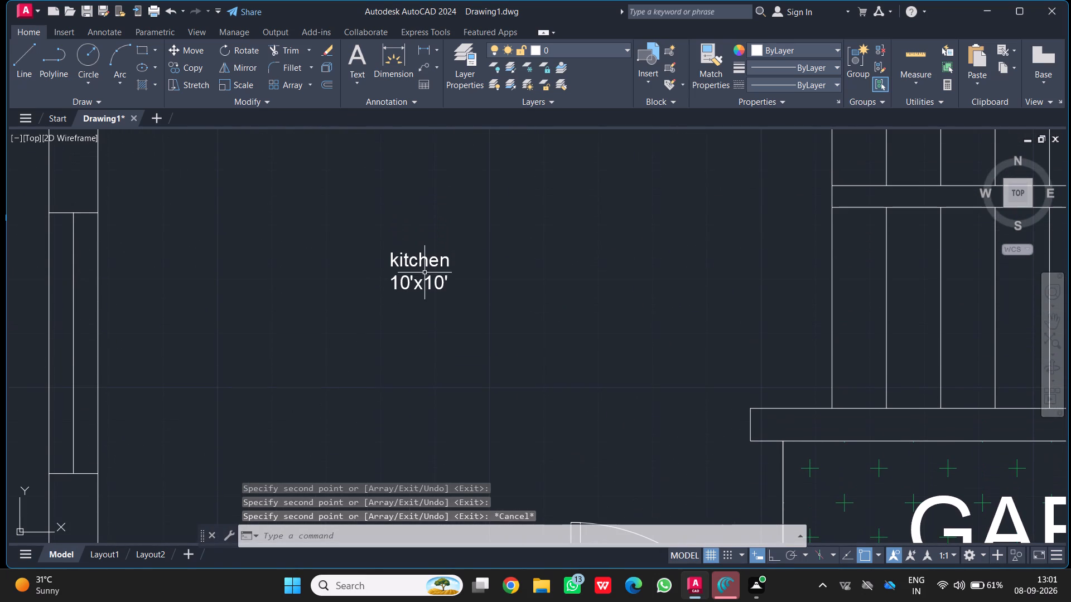
double_click(407, 259)
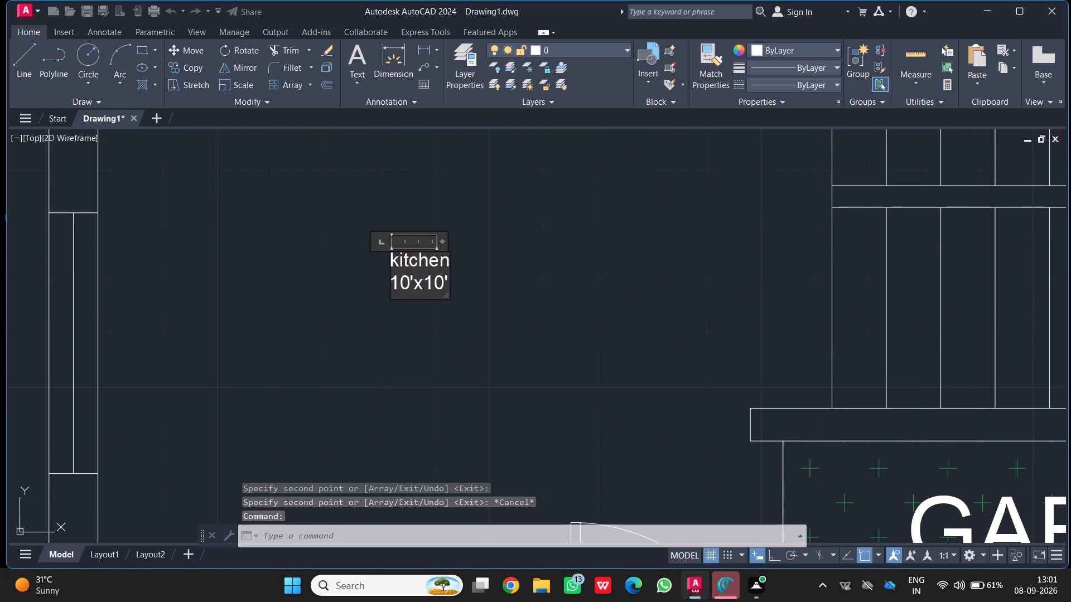
key("Right")
key("Right")
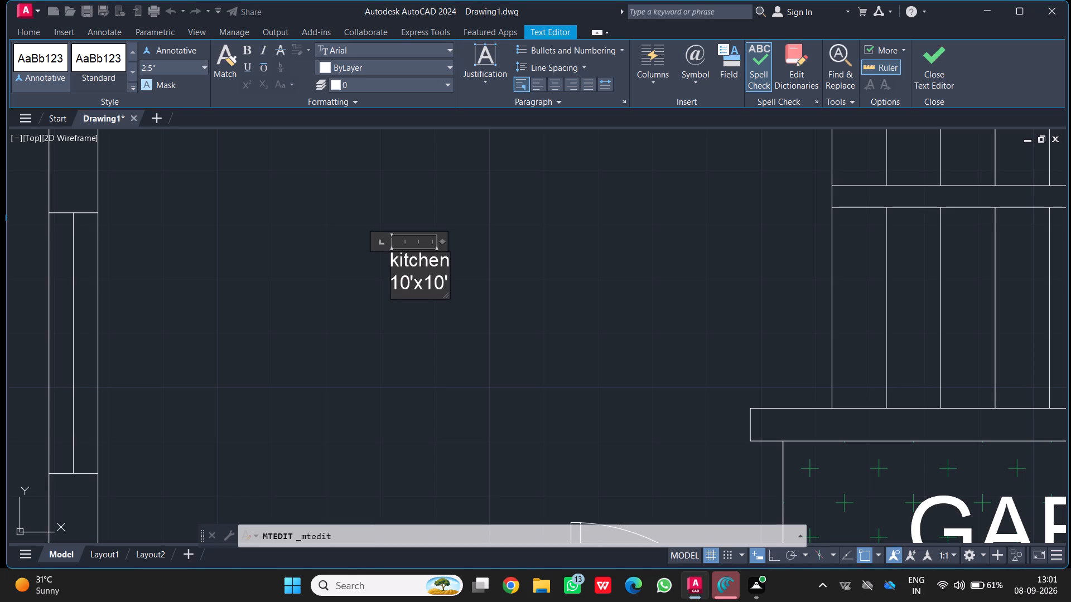
key("Down")
key("Right")
key("BackSpace")
key("BackSpace")
key("BackSpace")
key("BackSpace")
key("Right")
key("space")
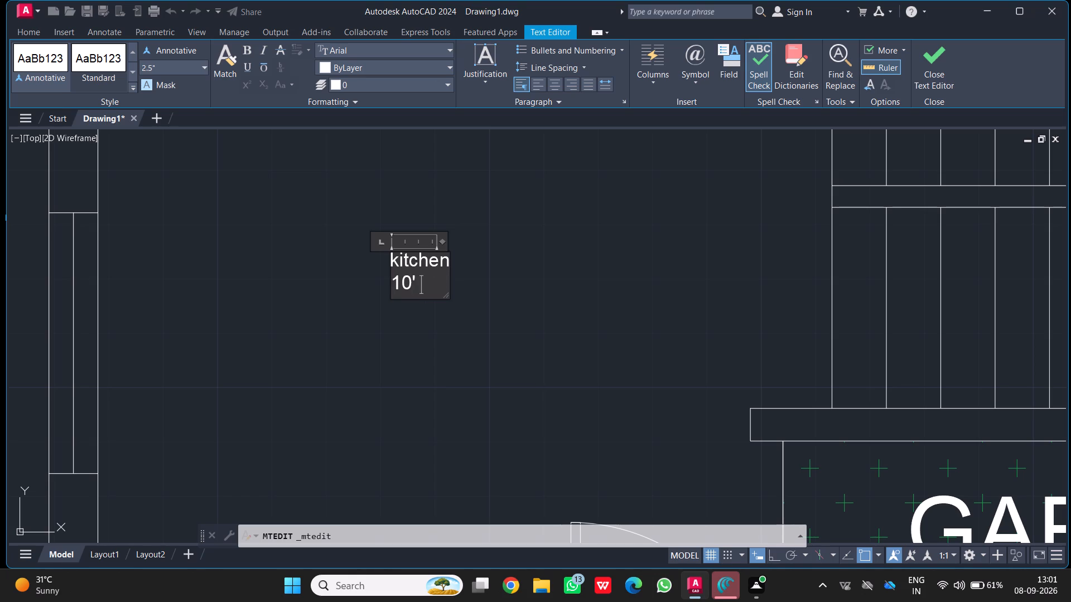
type("6")
key("shift+quotedbl")
key("BackSpace")
Widen that label's text box and complete its size line as 10' 6 x 11'8".
left_click_drag(442, 243, 544, 242)
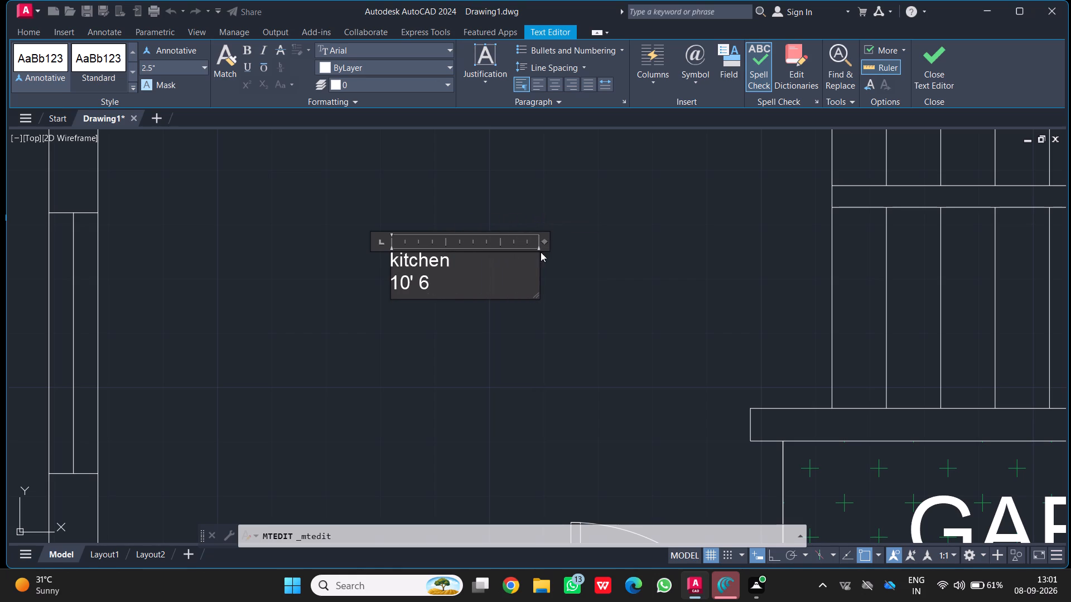
left_click(445, 280)
key("space")
type("x")
key("space")
key("1")
type("1'")
key("BackSpace")
key("apostrophe")
type("8\"")
Replace "kitchen" in the front room label with "Gents sit out" on its own line above the size, and finish the label.
left_click_drag(461, 258, 363, 262)
left_click_drag(363, 262, 271, 267)
key("BackSpace")
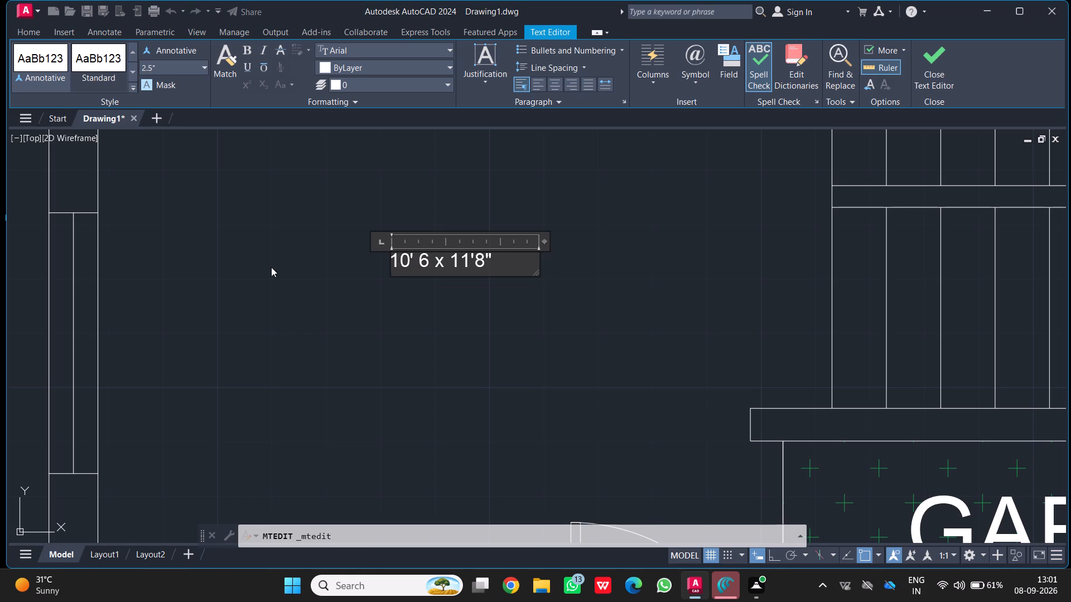
scroll(411, 357, "down", 5)
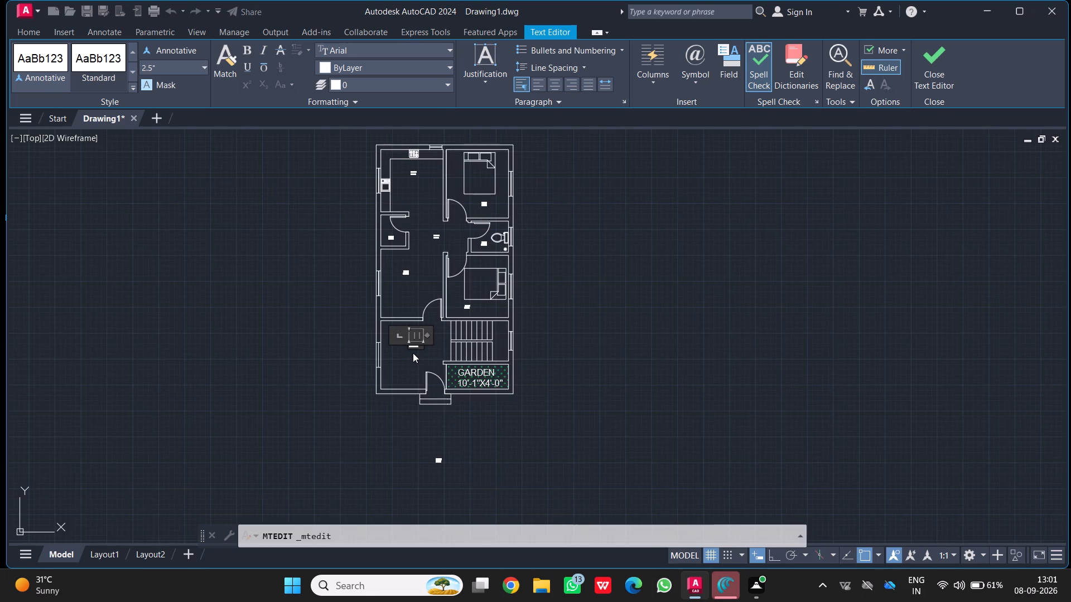
scroll(411, 338, "up", 5)
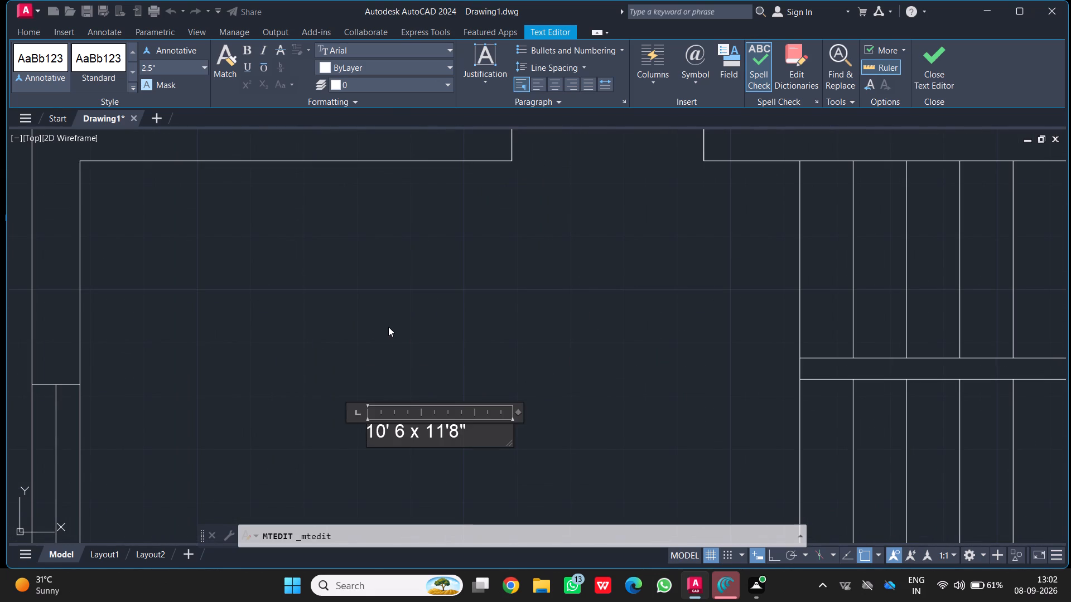
key("g")
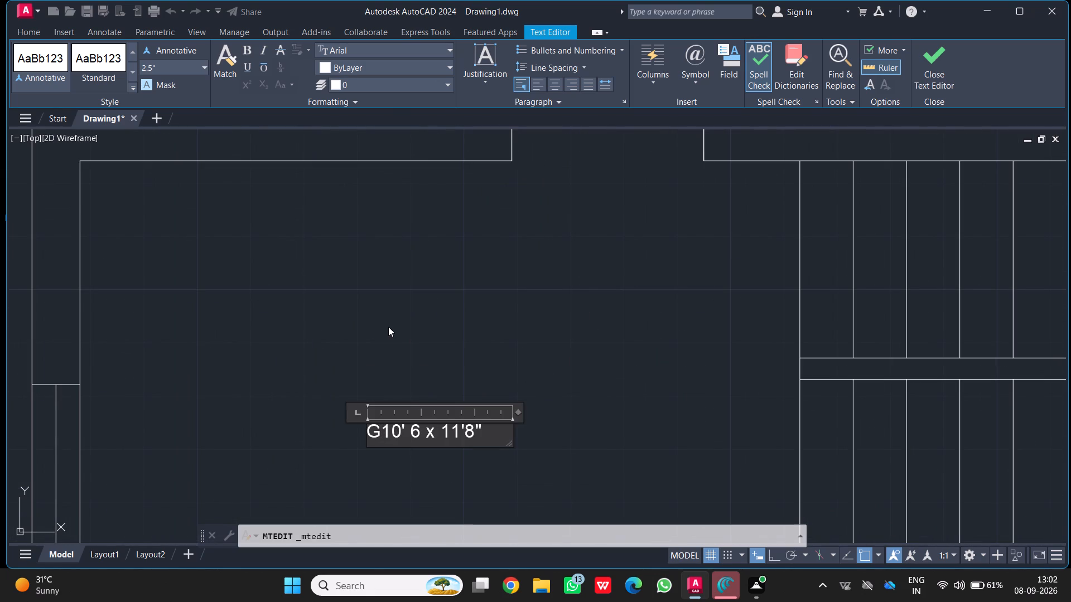
type("ents sit out")
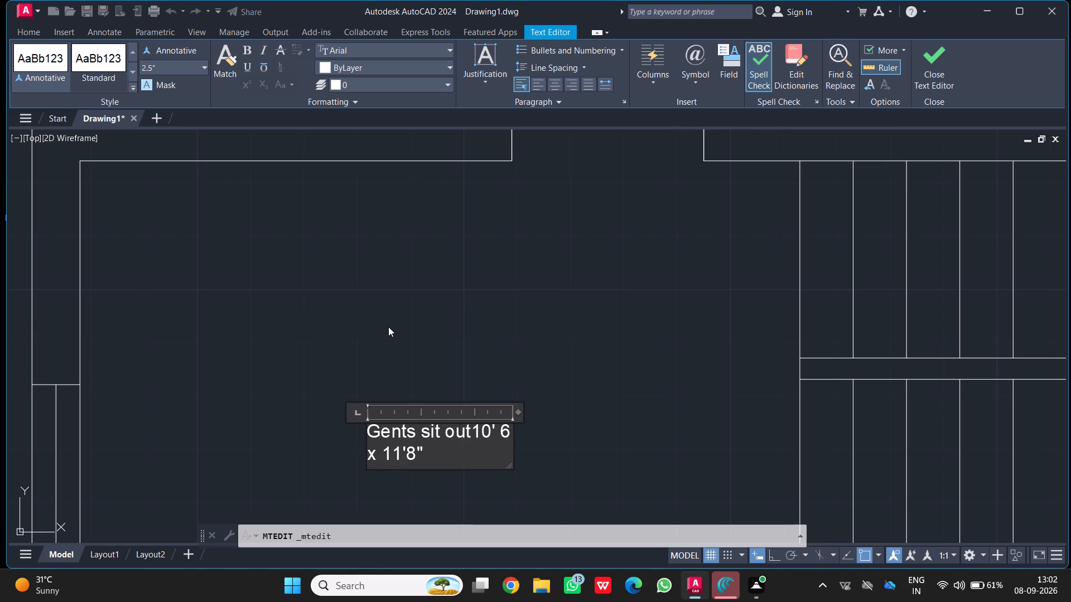
key("Return")
scroll(466, 327, "down", 2)
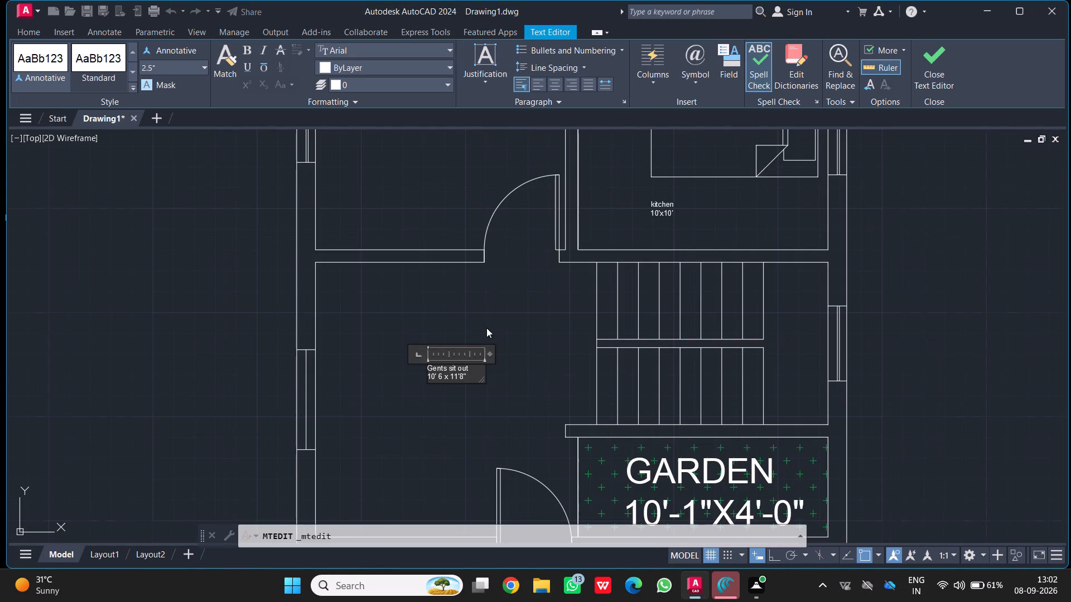
left_click(440, 321)
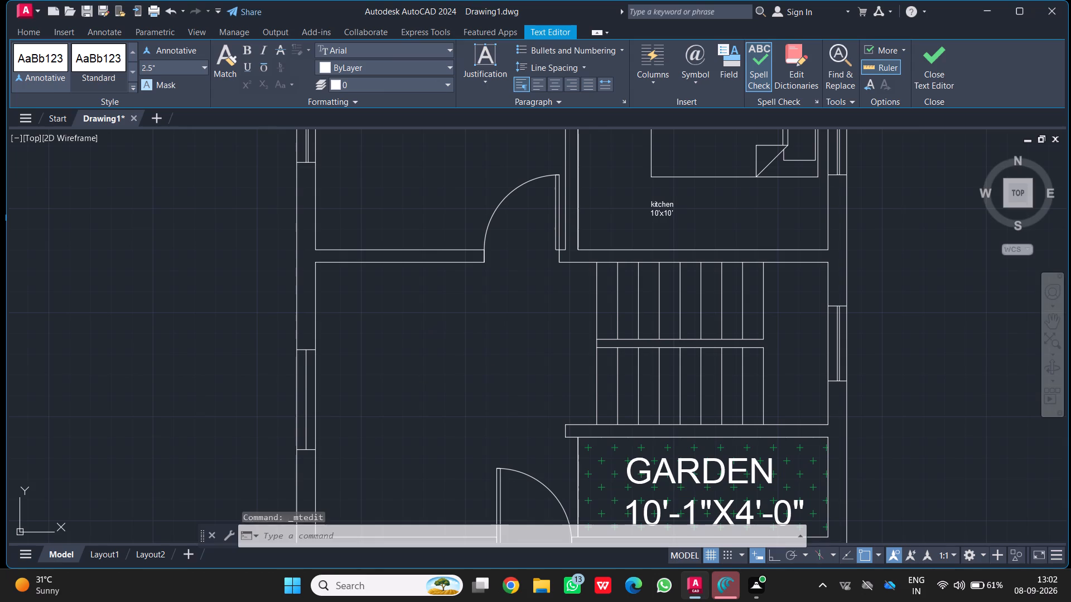
In the label below the lower bedroom's bed, change the size line to 10'x11'8".
double_click(653, 201)
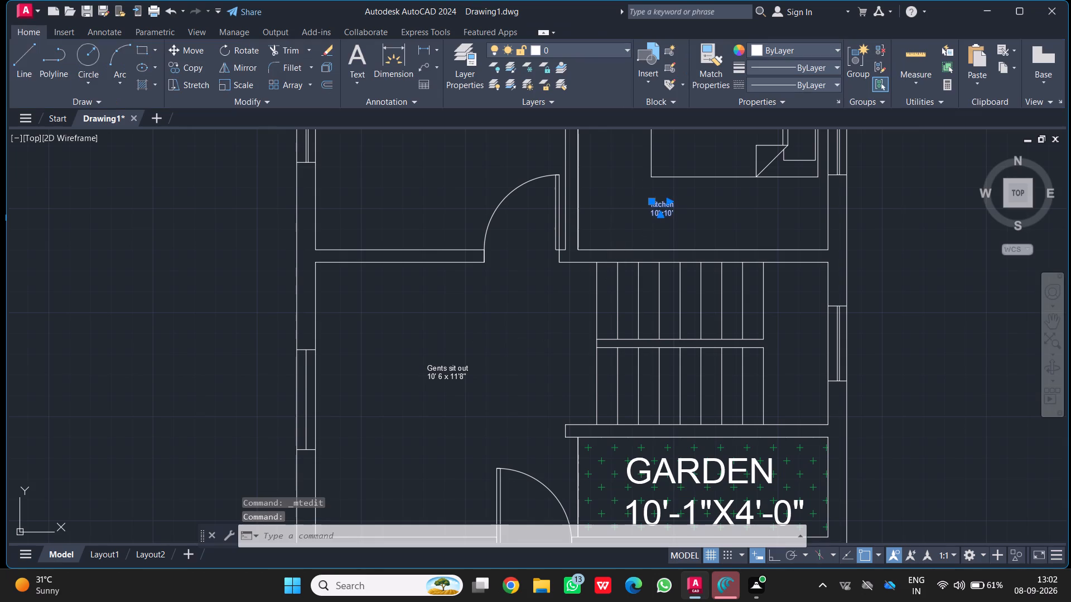
scroll(677, 203, "up", 3)
key("Right")
key("Right")
key("Right")
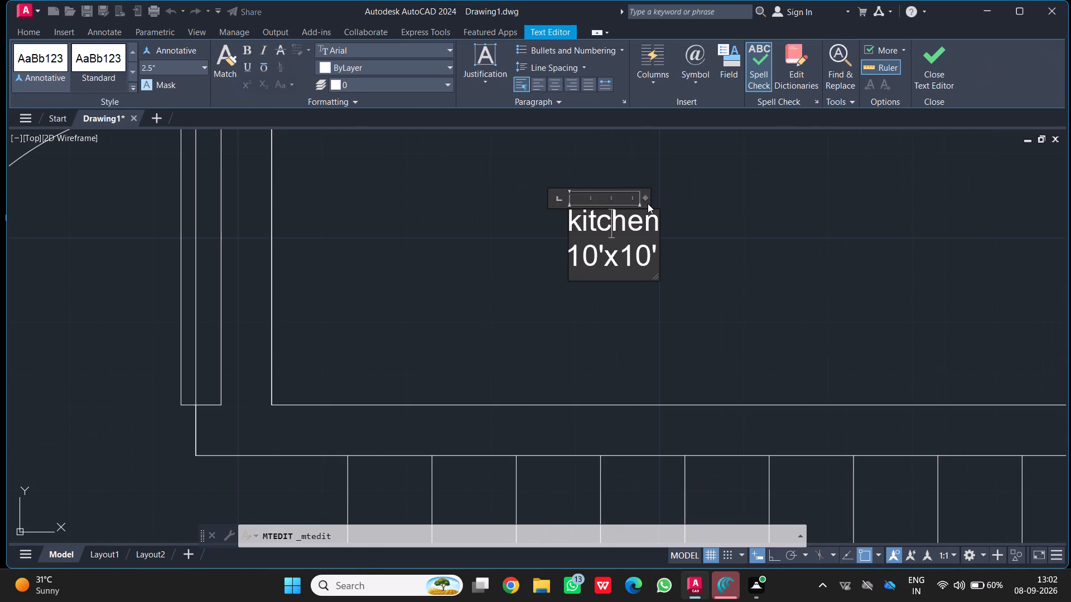
key("Right")
key("Right")
key("Right")
key("Right")
key("Right")
key("Right")
key("Right")
key("Right")
key("Right")
key("Right")
key("Right")
key("BackSpace")
key("BackSpace")
type("1'")
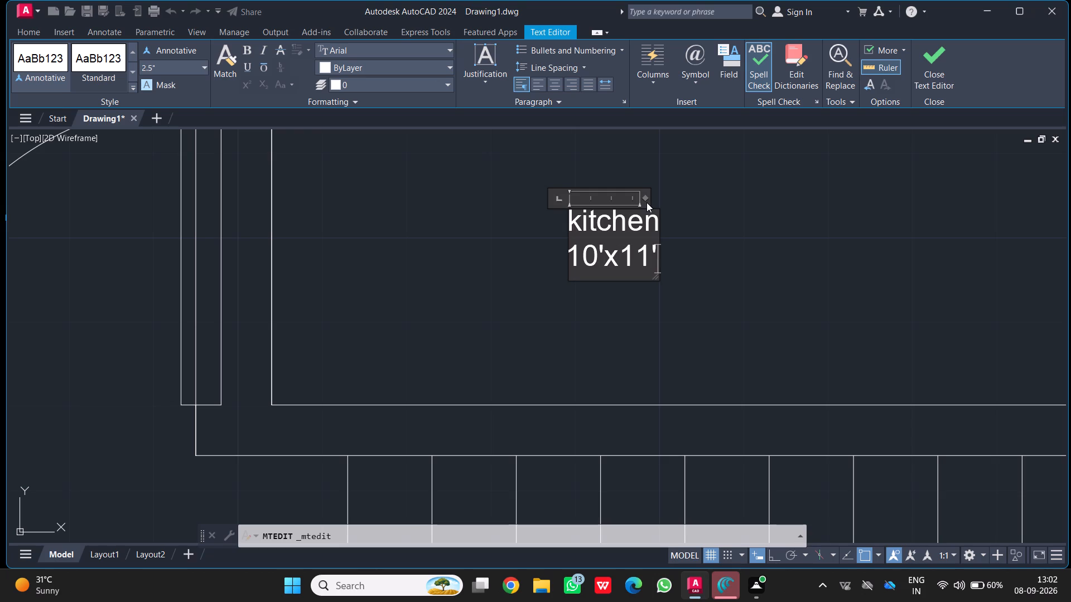
type("8\"")
Replace "kitchen" in the lower bedroom label with "BED ROOM-2" and widen the text box so the name fits on one line.
key("Up")
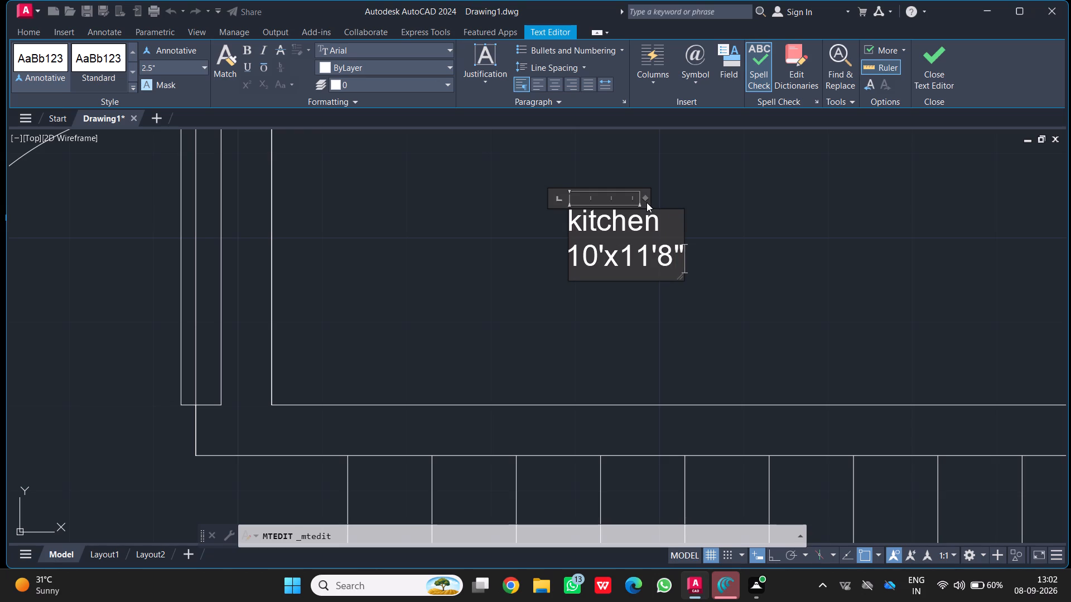
key("BackSpace")
key("BackSpace")
key("BackSpace")
key("BackSpace")
key("BackSpace")
key("BackSpace")
key("BackSpace")
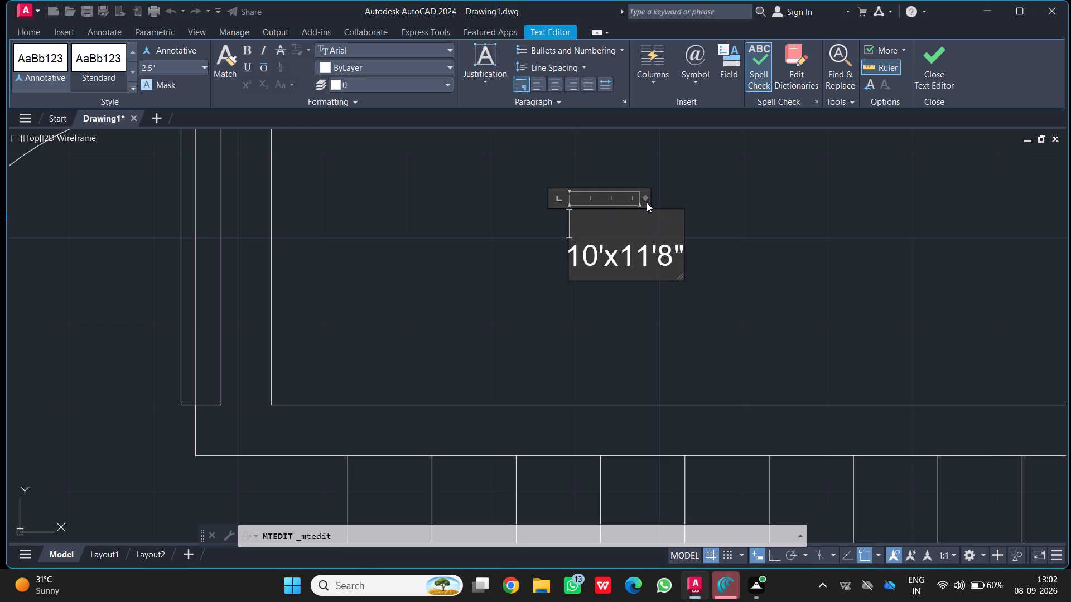
type("BED ROOM")
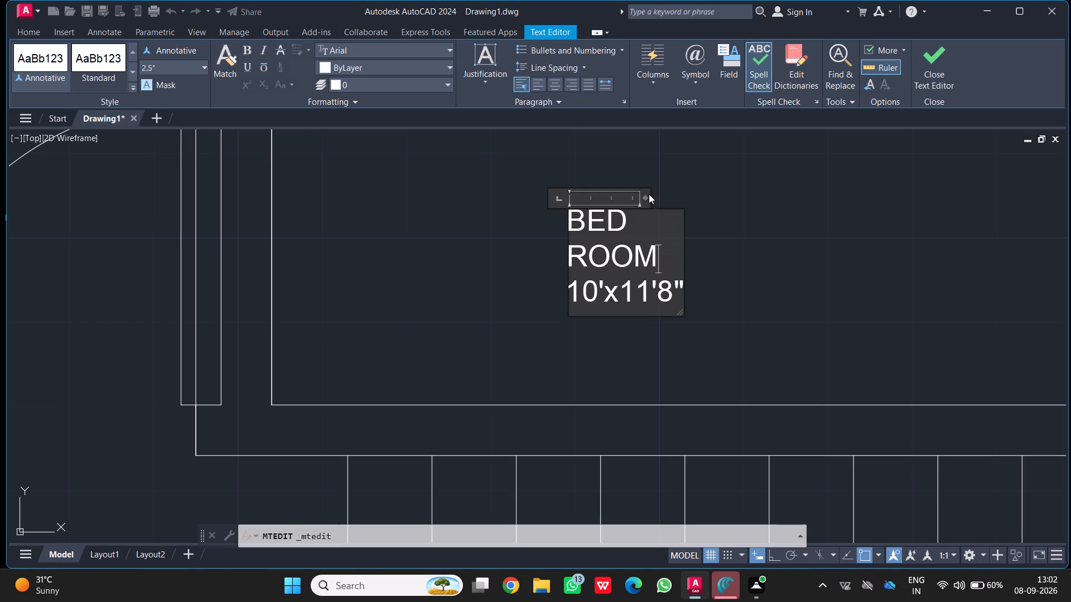
left_click_drag(645, 198, 707, 200)
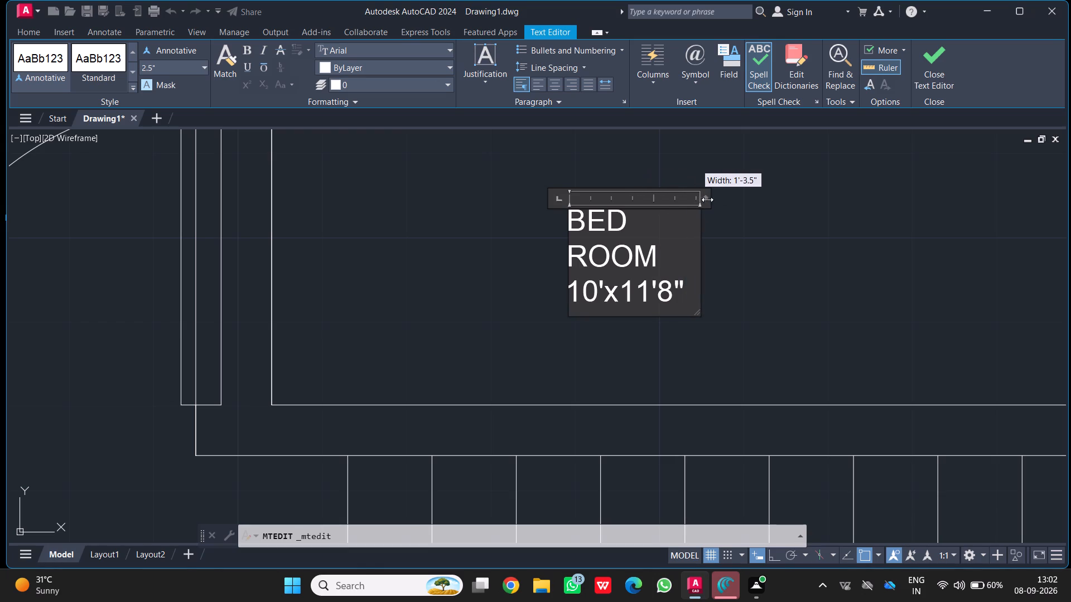
left_click_drag(707, 200, 749, 202)
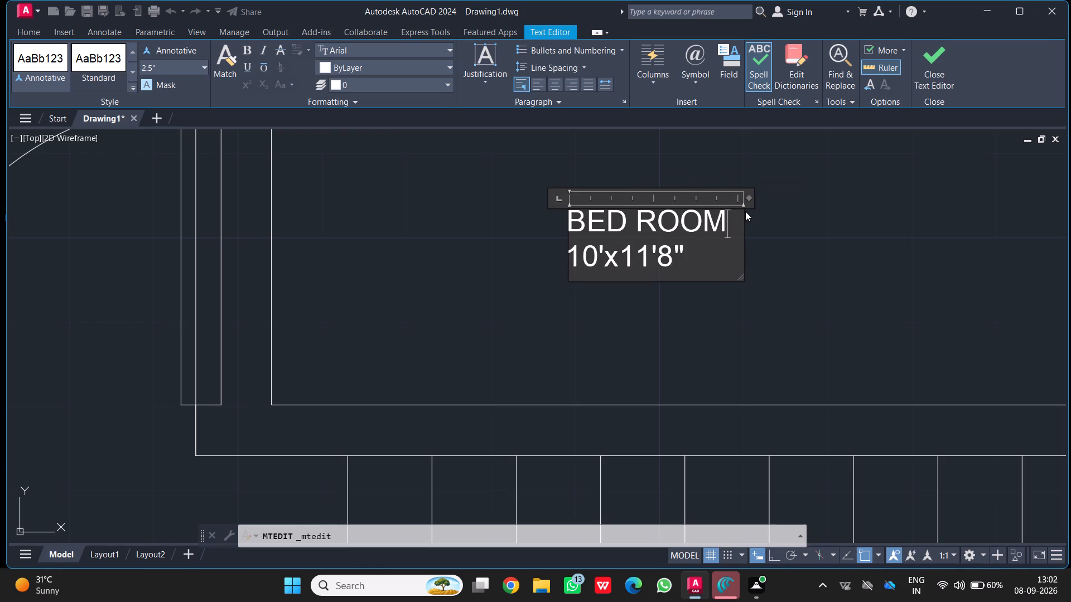
key("minus")
key("2")
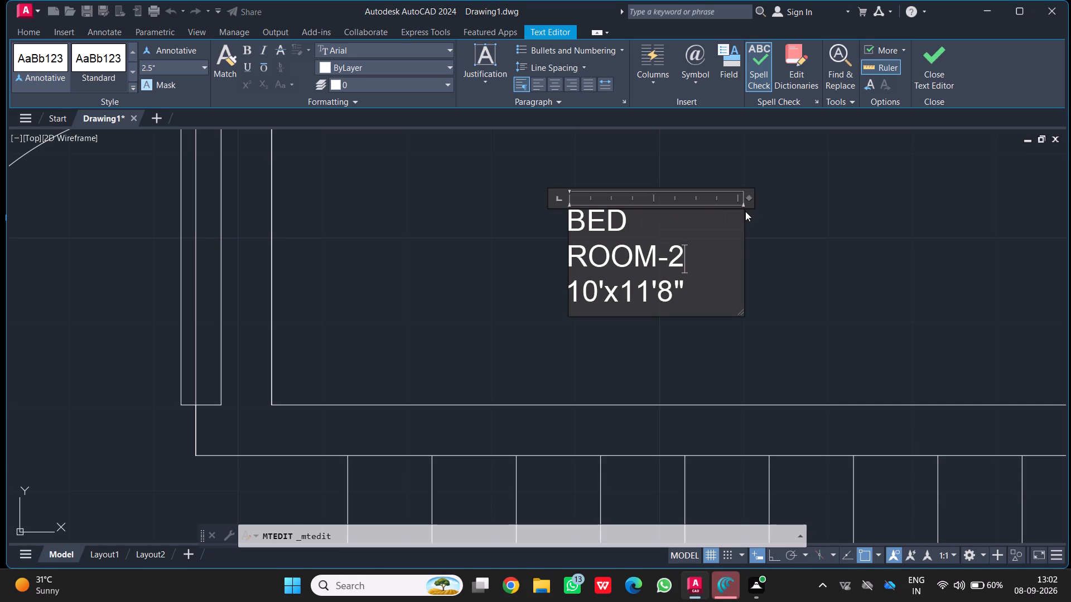
left_click_drag(751, 200, 772, 200)
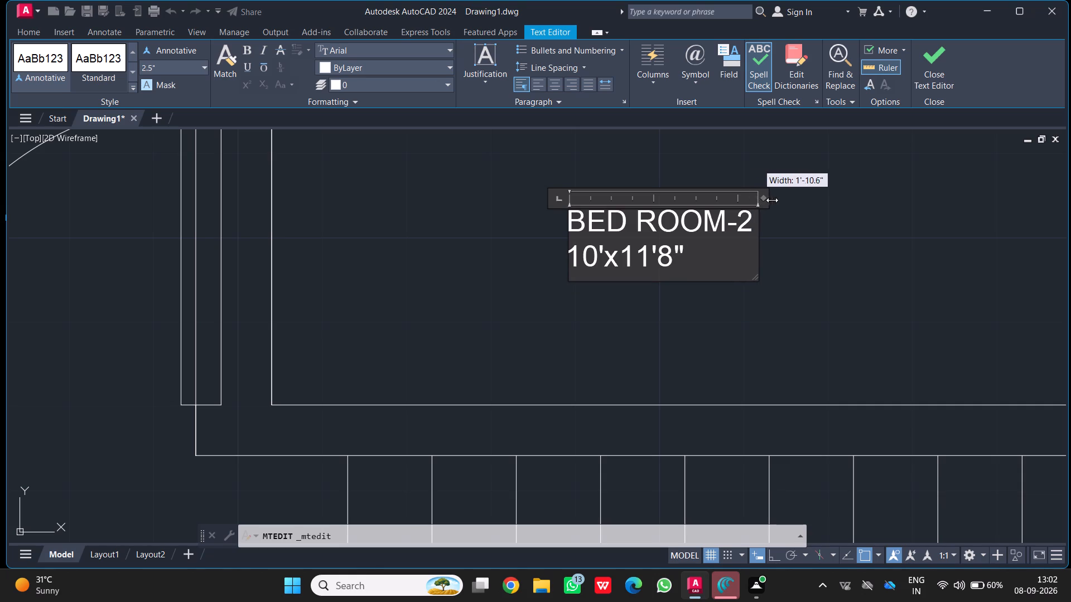
left_click_drag(772, 200, 786, 200)
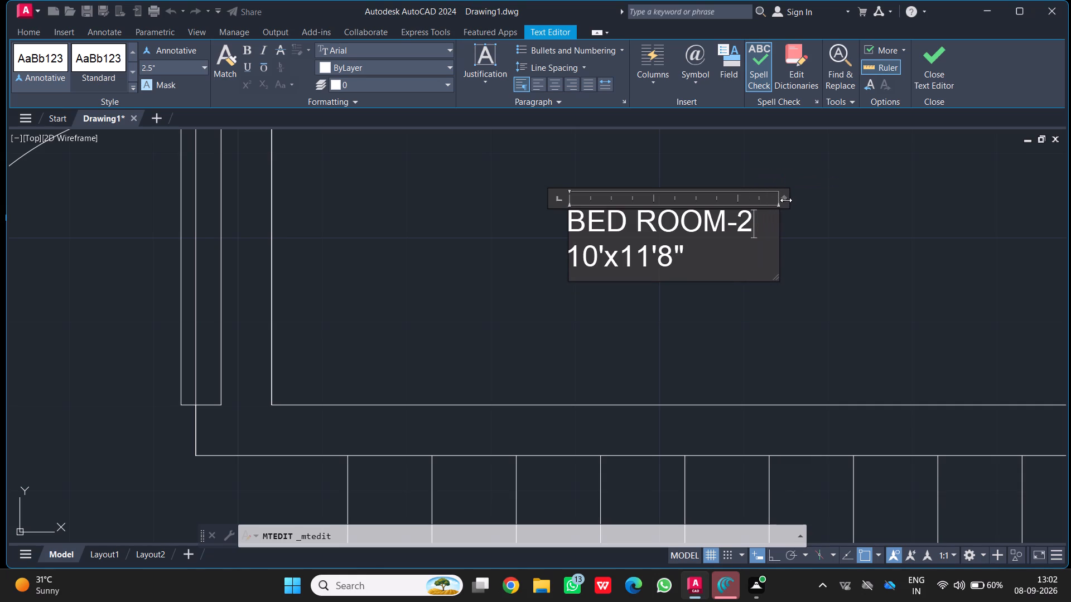
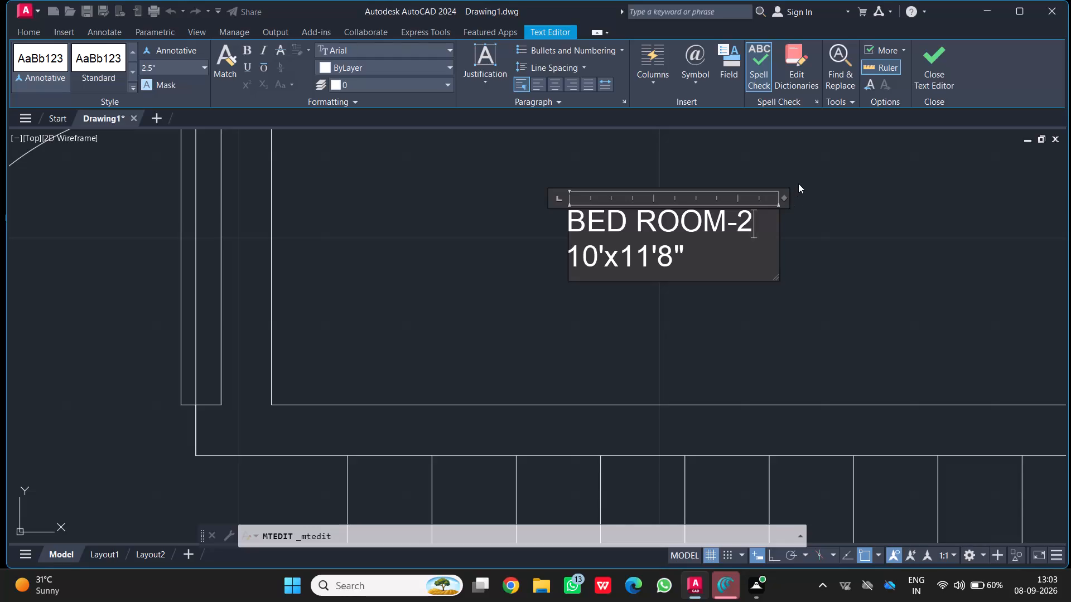
Open the "kitchen" label in the room west of BED ROOM-2 for editing and widen its text box.
scroll(801, 192, "down", 2)
middle_click_drag(761, 243, 689, 293)
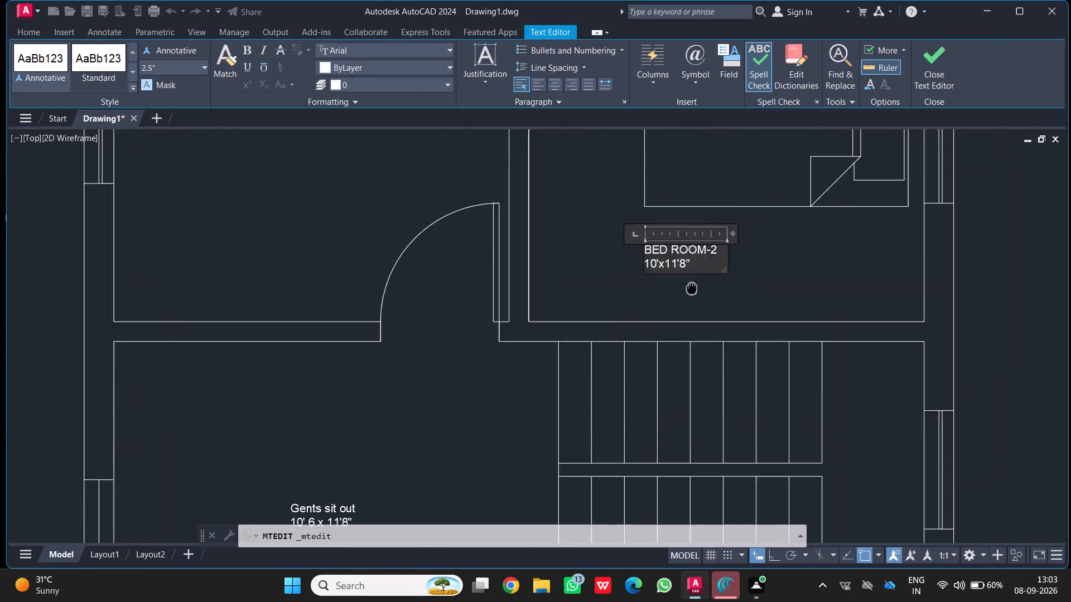
middle_click_drag(689, 293, 619, 475)
scroll(203, 220, "down", 4)
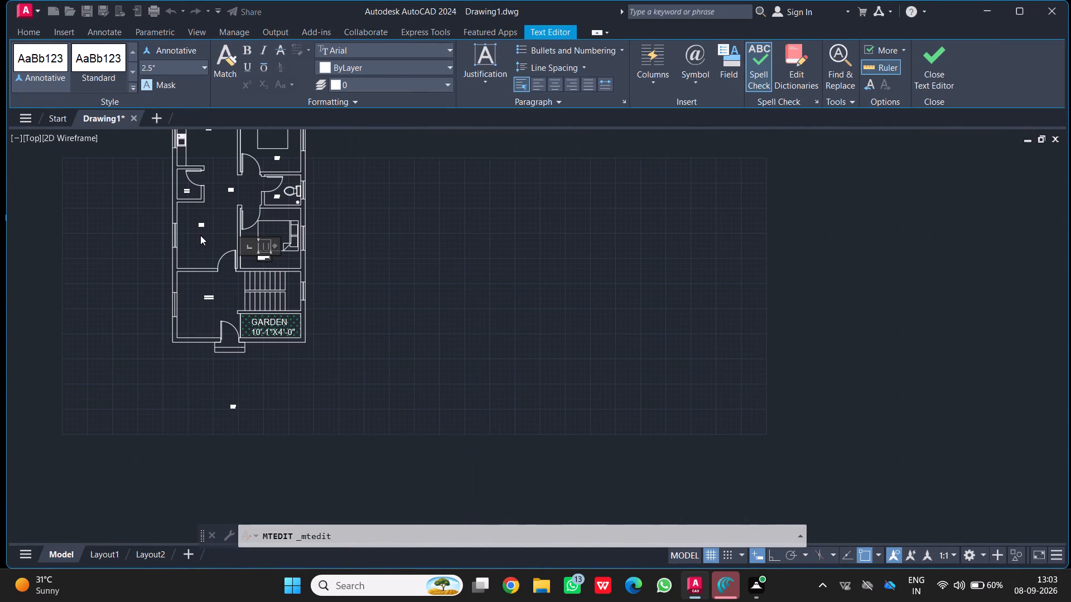
scroll(203, 230, "up", 4)
left_click(181, 208)
double_click(178, 202)
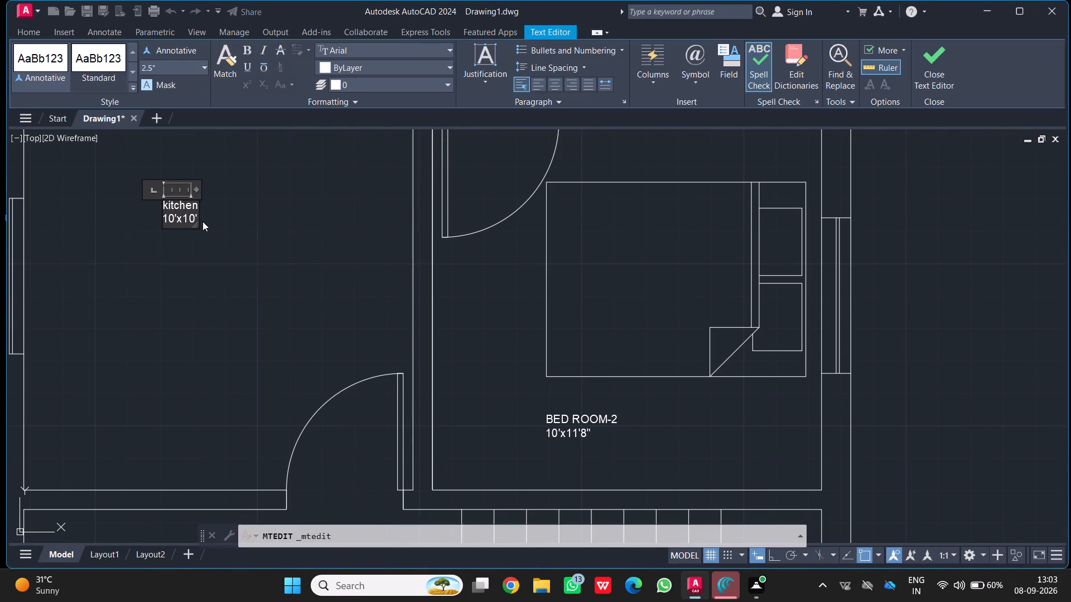
scroll(202, 221, "up", 3)
scroll(200, 196, "down", 3)
left_click_drag(194, 172, 283, 181)
Replace "kitchen" in that label with "LIVING & DINING" on its own line, widening the text box so the name fits.
left_click(235, 189)
left_click_drag(235, 189, 53, 191)
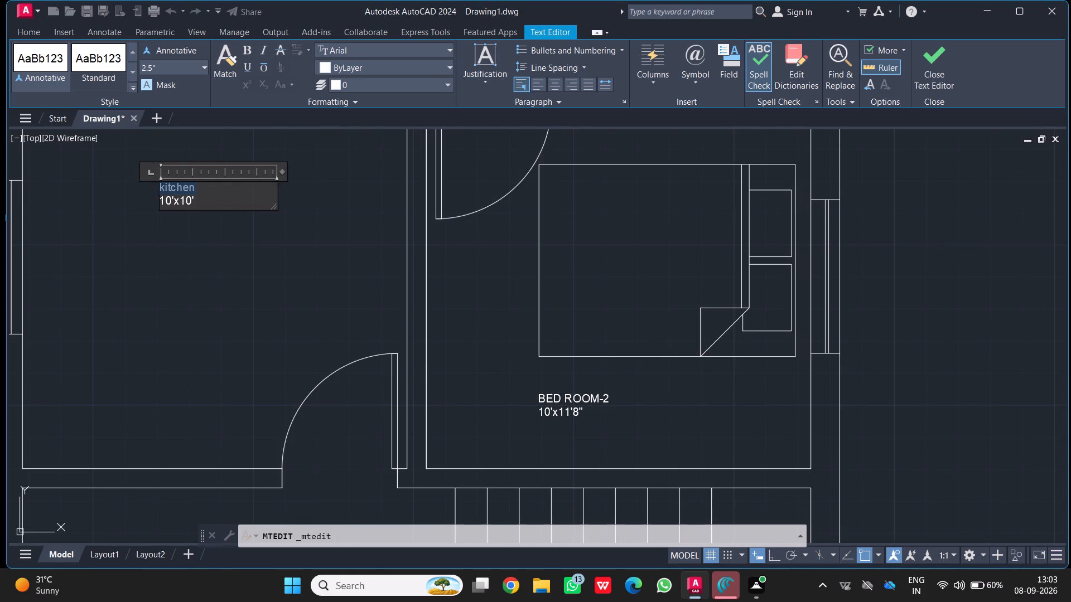
left_click_drag(53, 191, 42, 191)
key("BackSpace")
key("l")
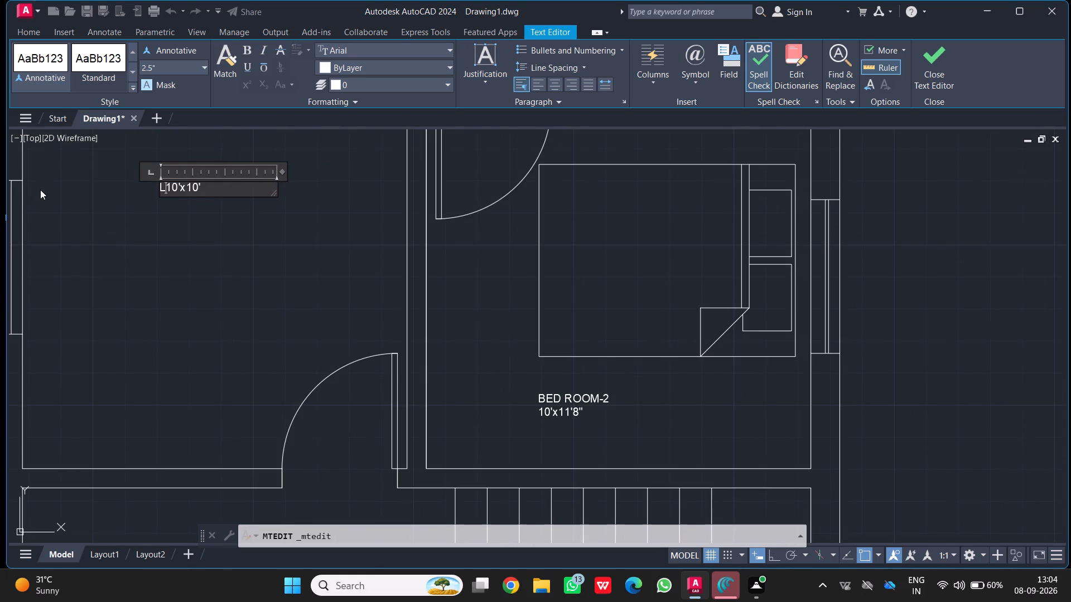
type("IVIN")
type("G")
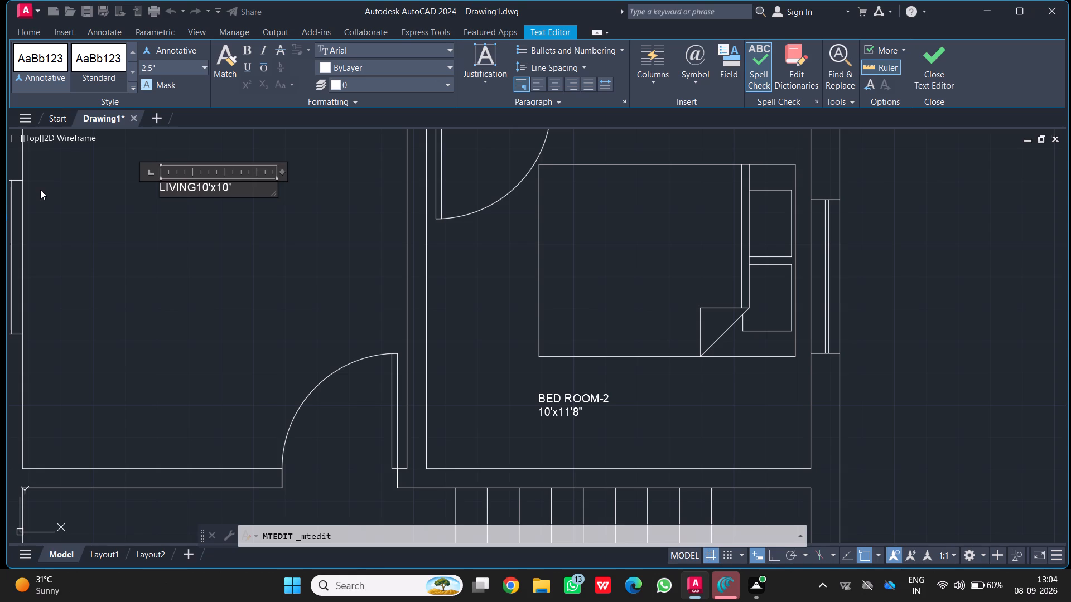
key("space")
key("shift+ampersand")
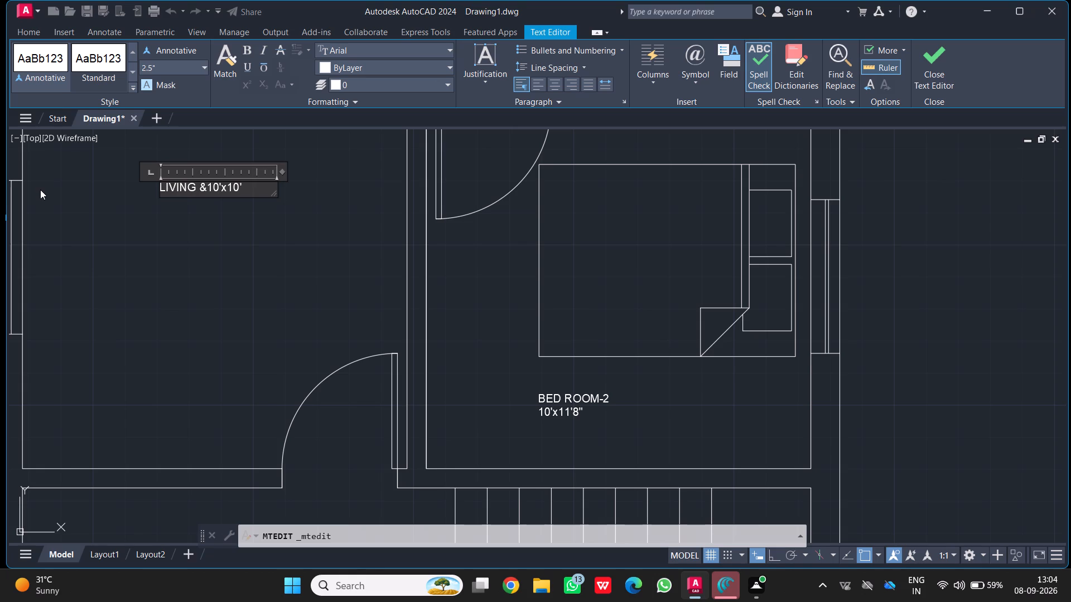
key("space")
type("D")
type("IN")
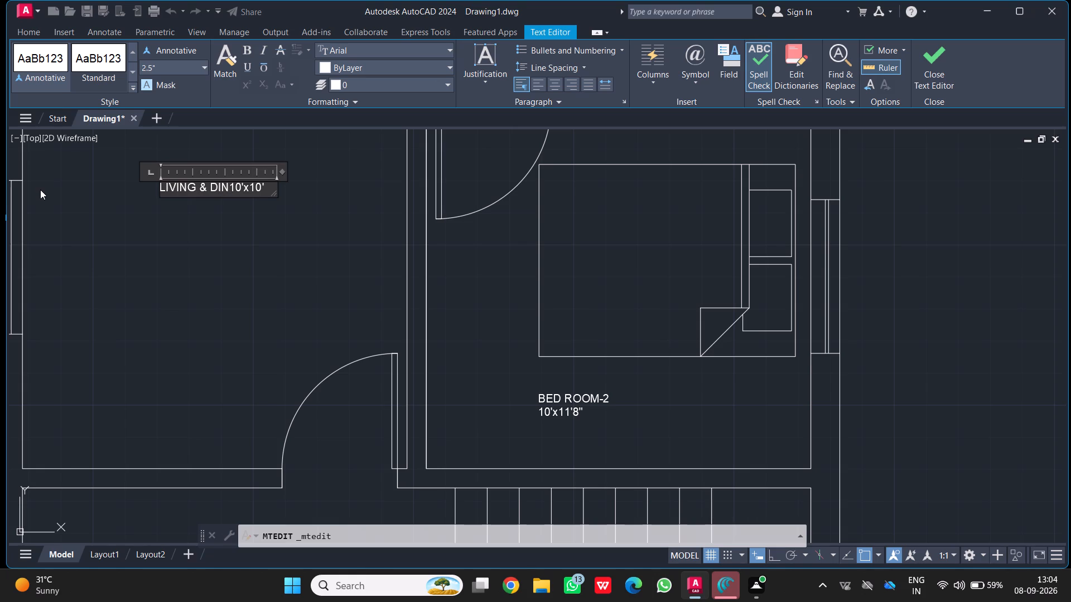
type("ING")
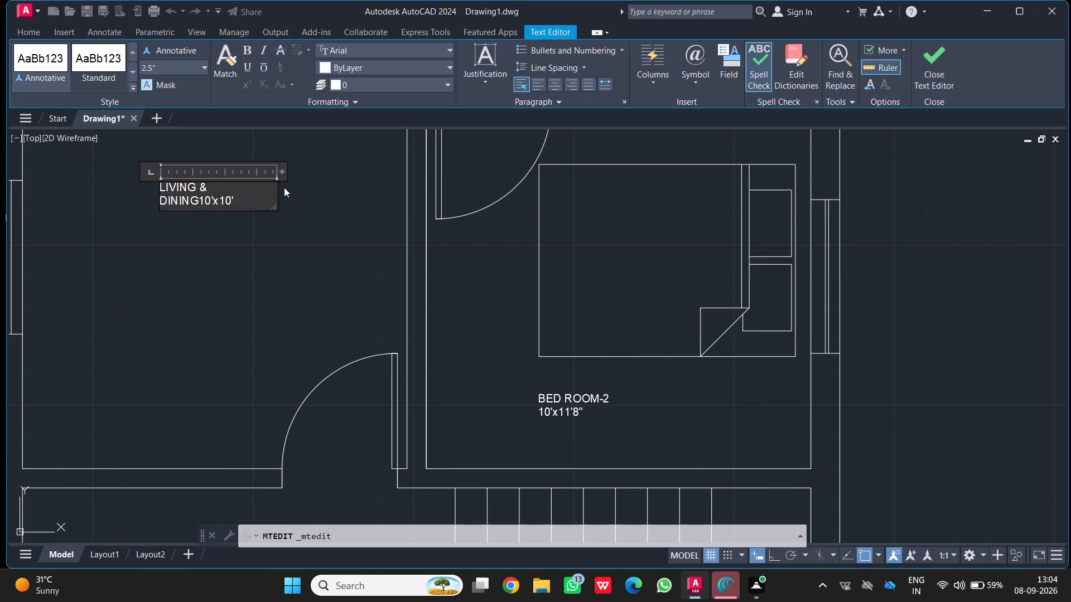
left_click_drag(284, 173, 311, 173)
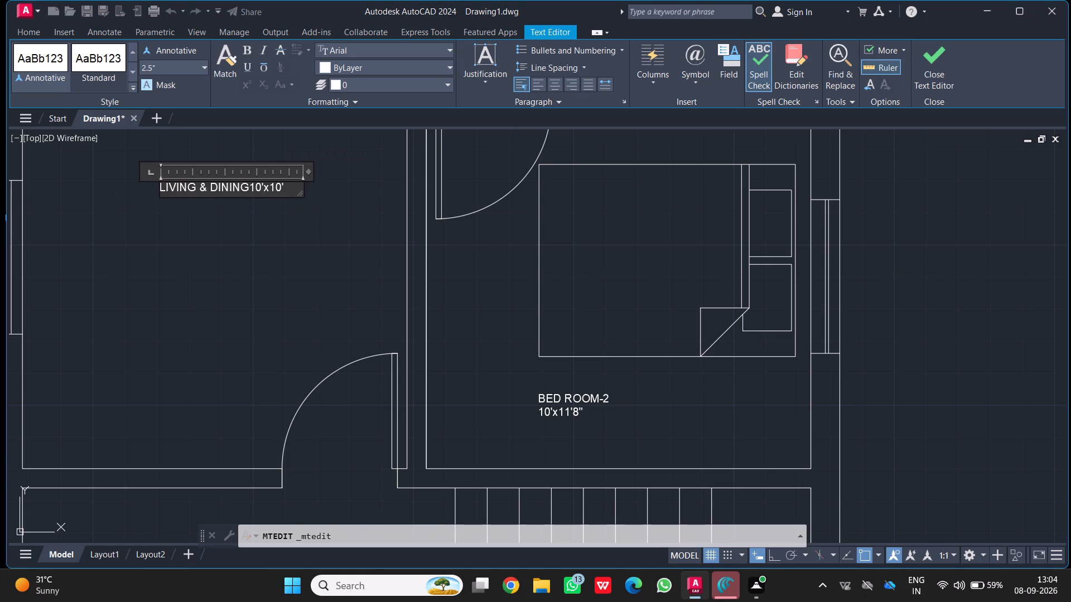
key("Return")
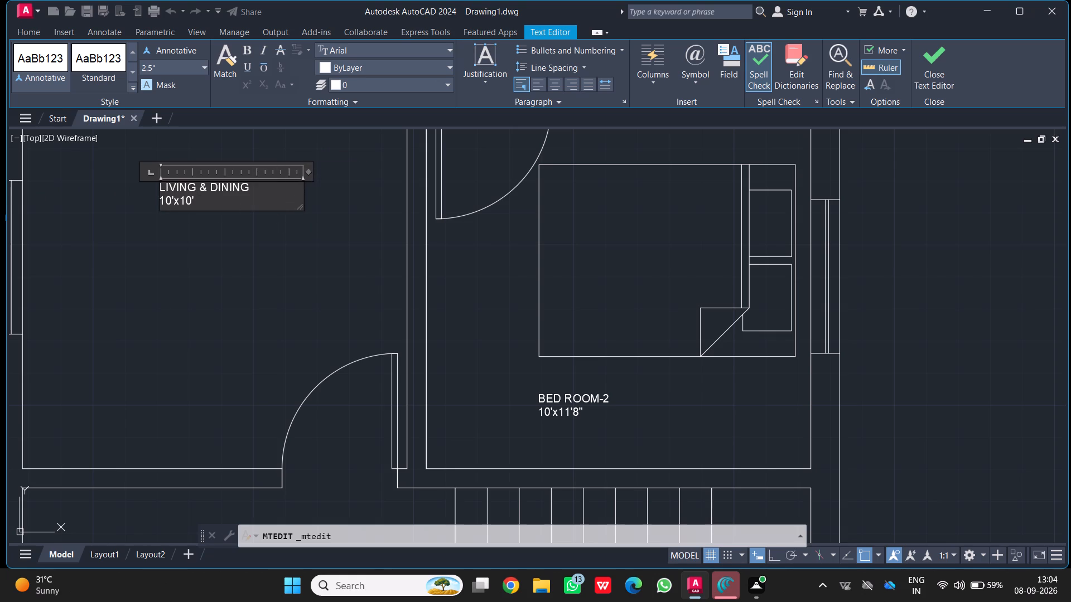
Change the LIVING & DINING label's size line to 10'x11'8".
left_click(215, 206)
key("BackSpace")
key("BackSpace")
type("1'")
key("8")
key("shift+quotedbl")
Open the "kitchen" label in the small room above the living and dining area for editing and widen its text box.
middle_click_drag(269, 253, 257, 280)
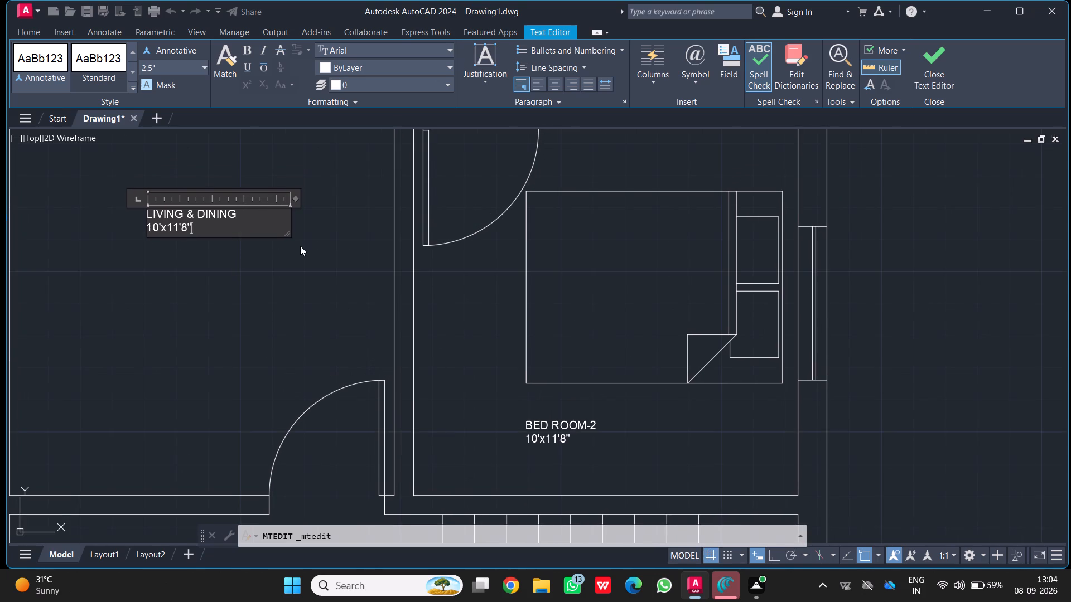
middle_click_drag(292, 243, 251, 323)
scroll(274, 304, "down", 2)
middle_click_drag(246, 259, 282, 323)
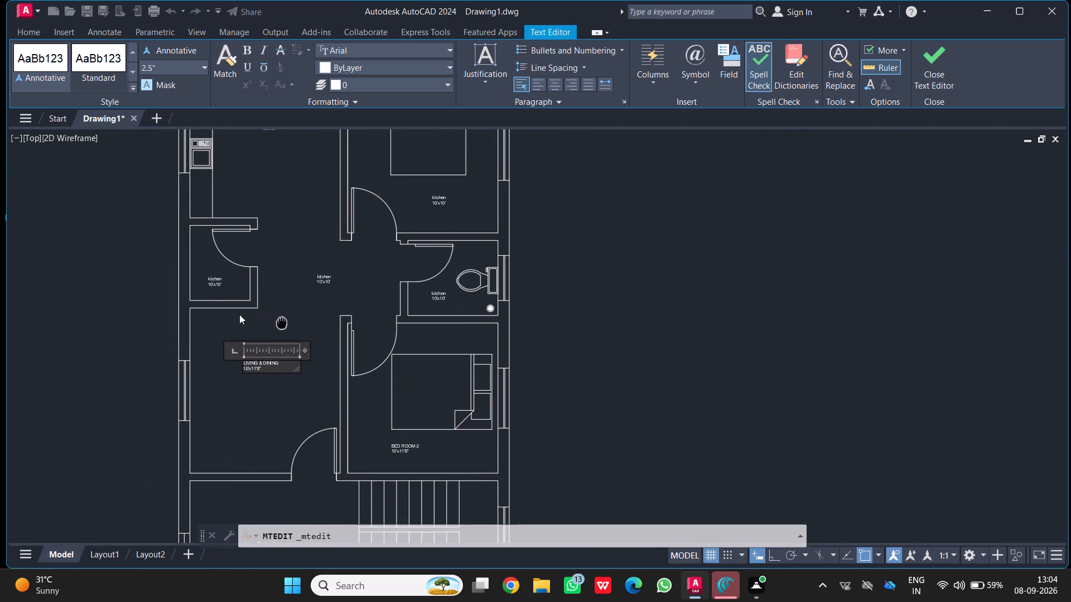
scroll(221, 275, "up", 2)
double_click(203, 293)
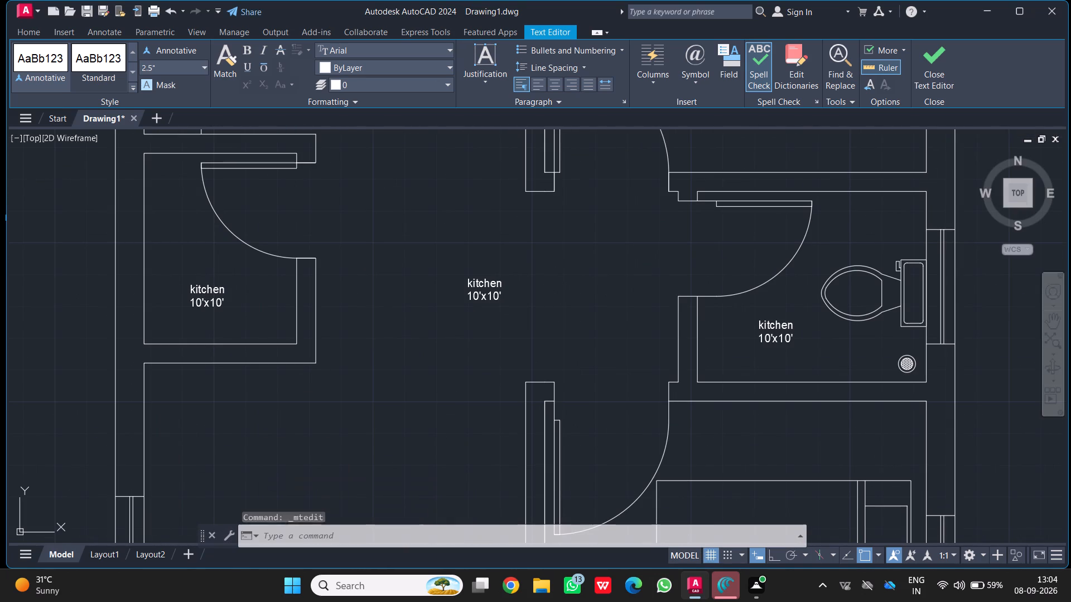
double_click(216, 289)
scroll(226, 298, "up", 4)
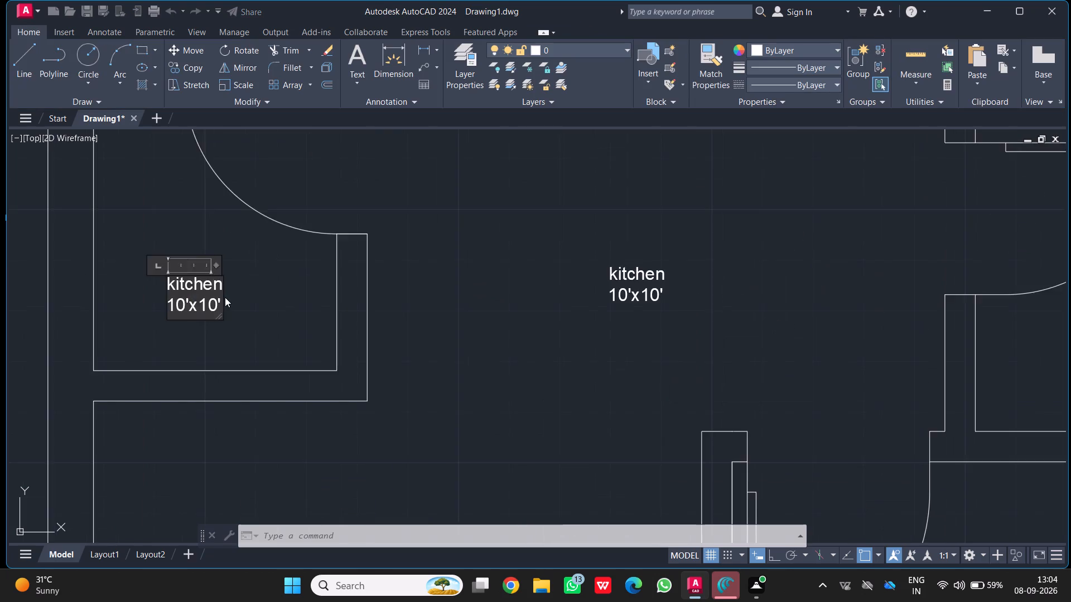
scroll(225, 297, "up", 1)
left_click_drag(189, 234, 315, 224)
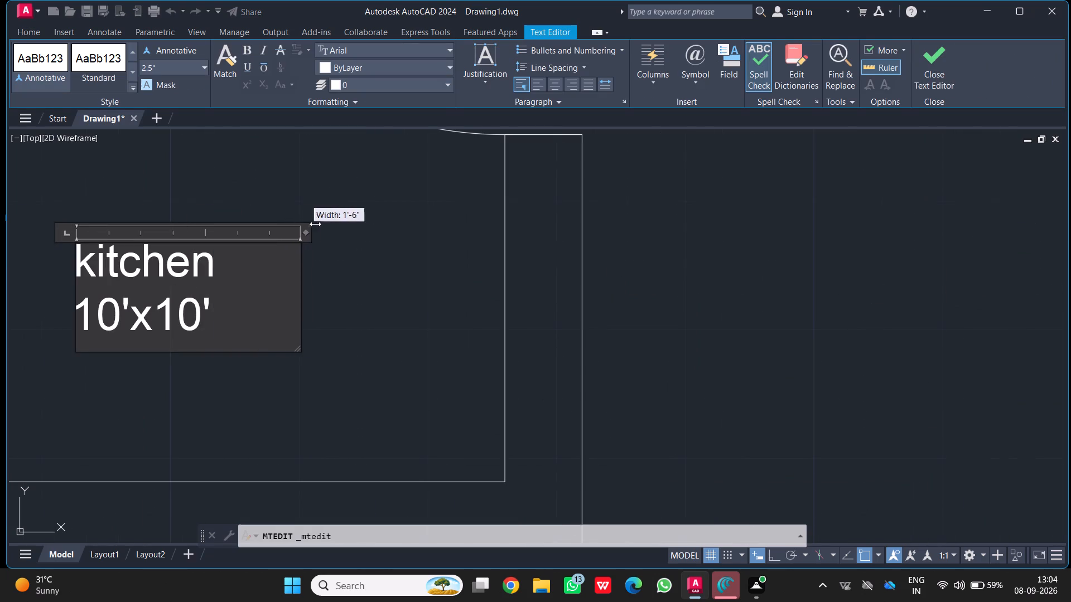
left_click_drag(315, 224, 316, 224)
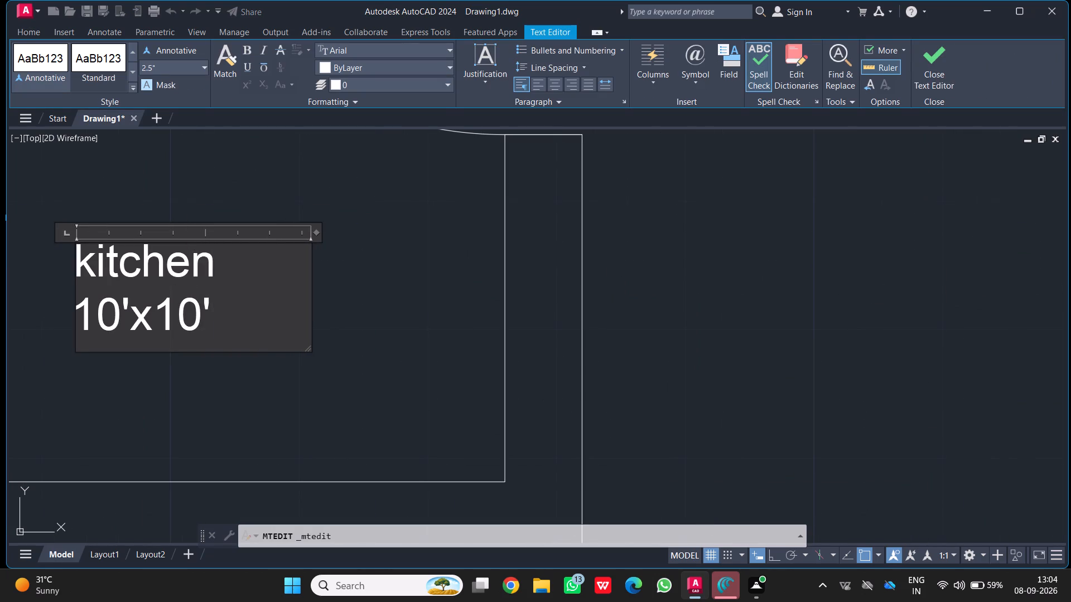
Replace "kitchen" in the small room's label with "STORE" on its own line above the size.
left_click_drag(244, 263, 0, 298)
left_click_drag(242, 255, 0, 293)
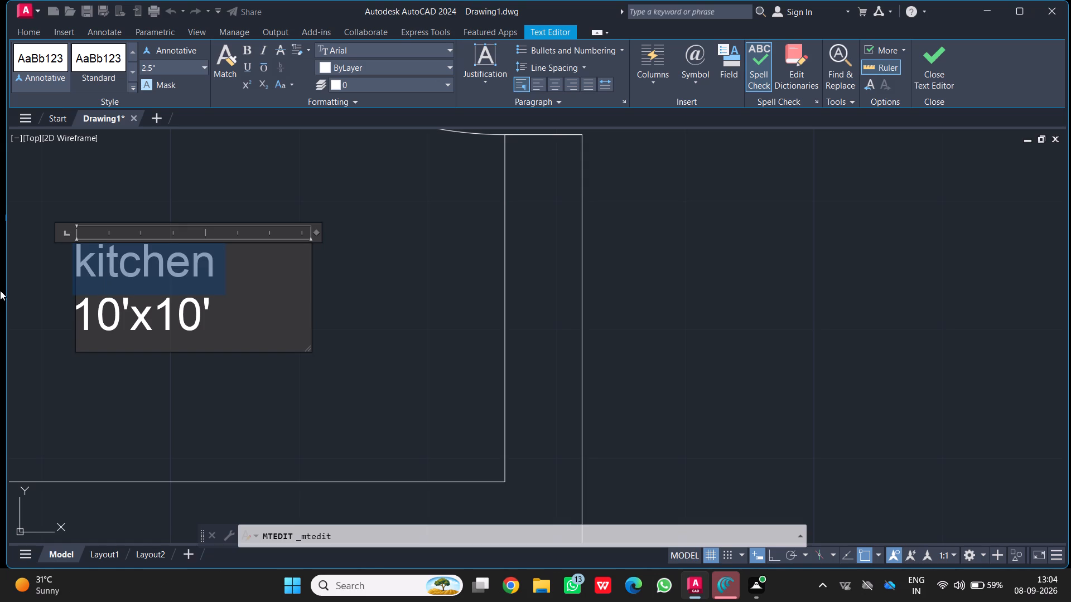
key("BackSpace")
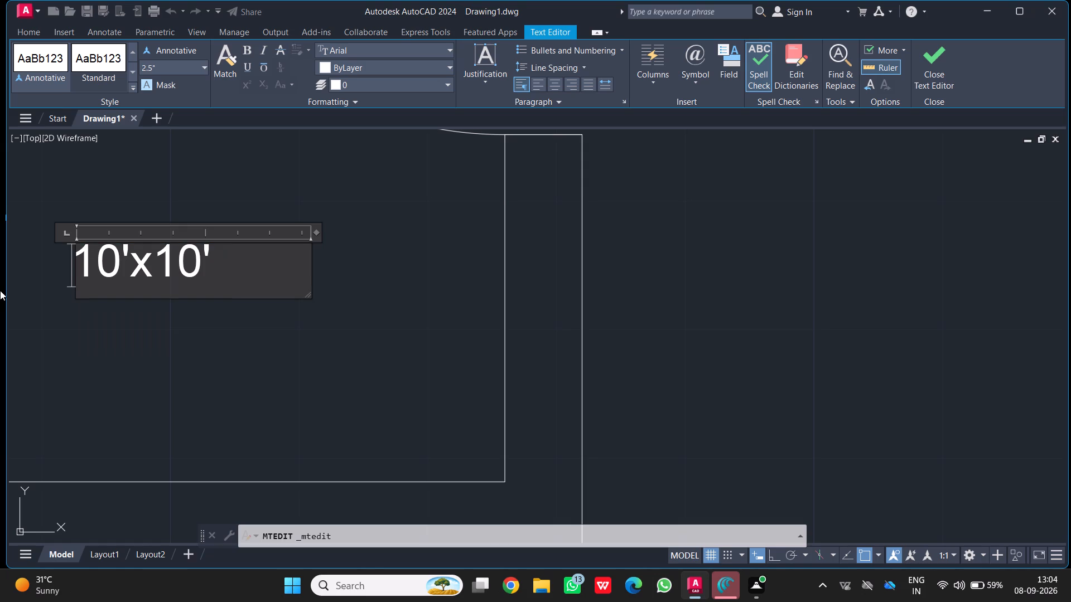
type("STORE")
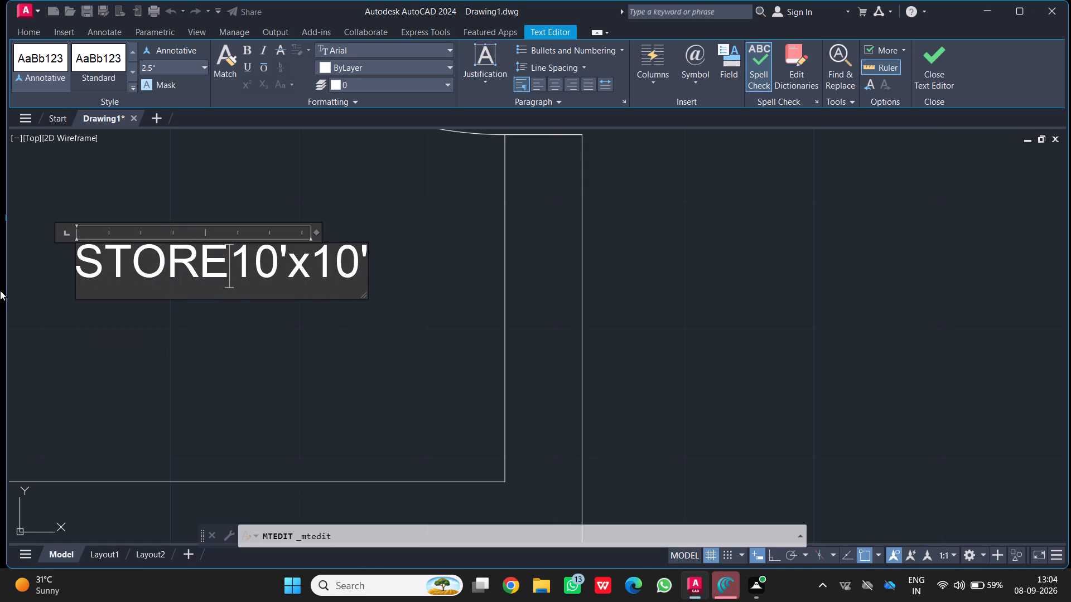
key("Return")
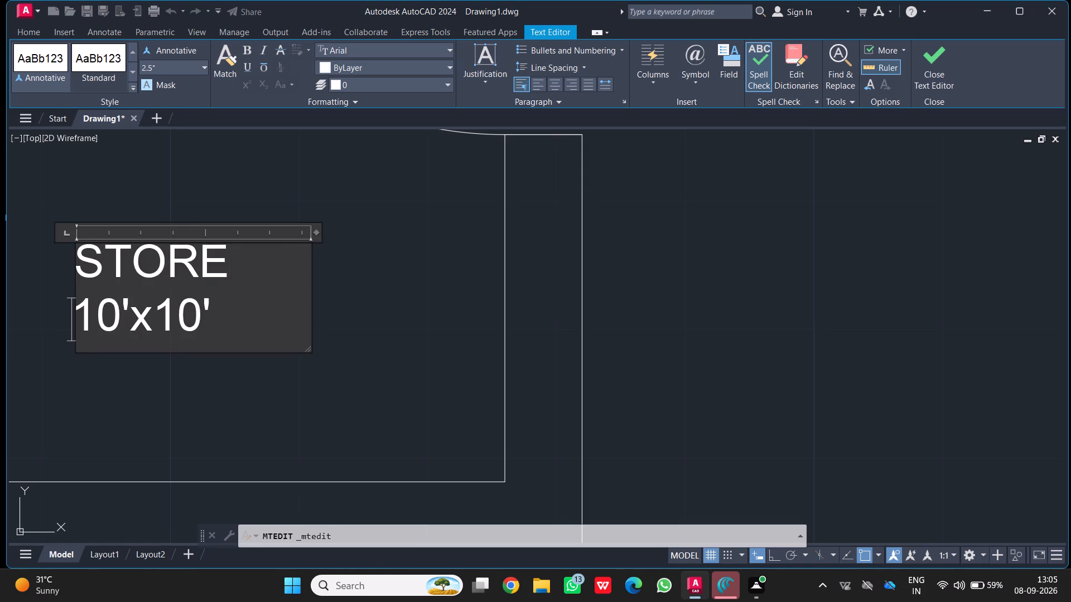
Replace the STORE label's size line with 4' X 5'.
left_click_drag(229, 312, 0, 409)
key("BackSpace")
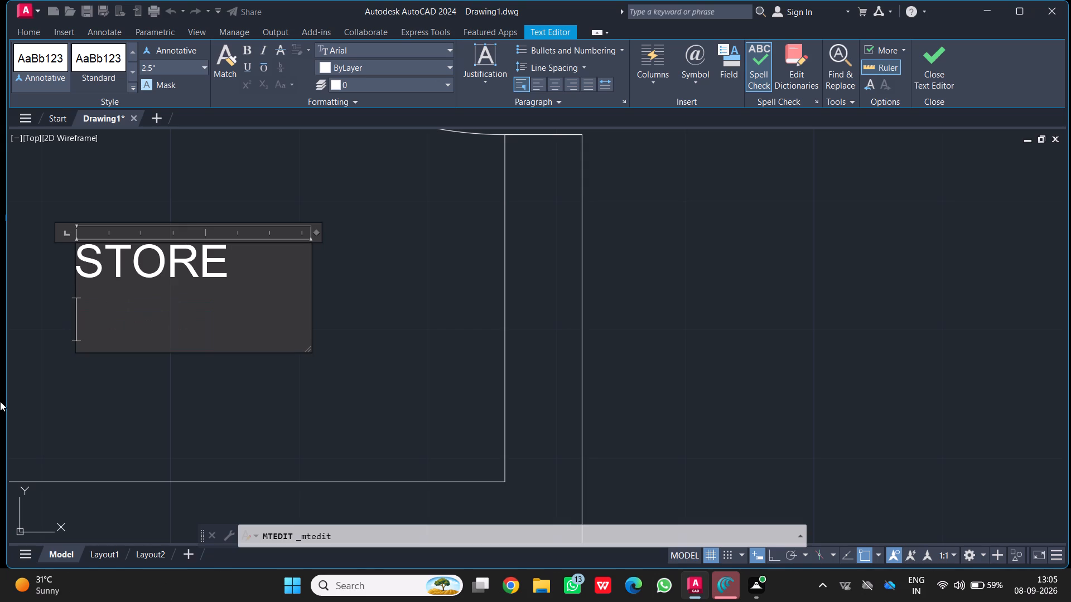
type("4'")
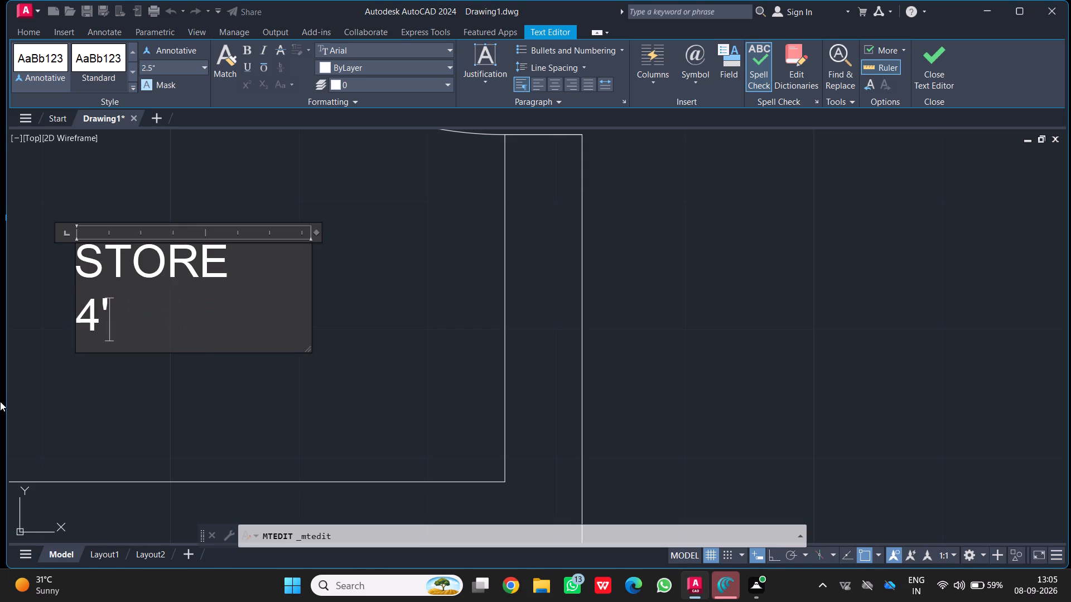
key("space")
type("X")
key("space")
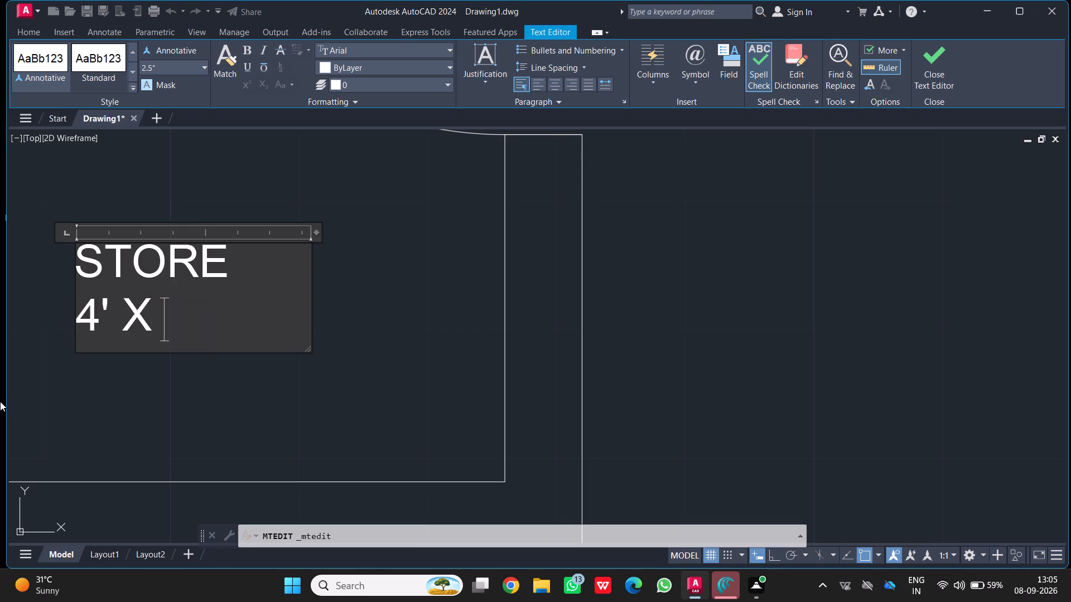
type("5'")
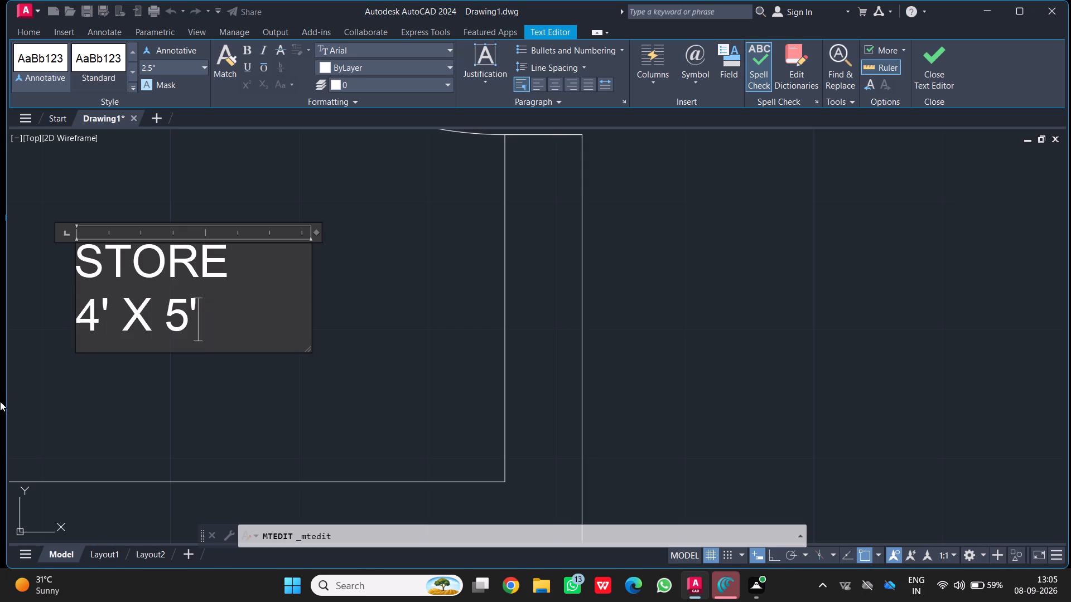
Open the "kitchen" label below the bed in the upper bedroom for editing and widen its text box.
scroll(173, 303, "down", 4)
scroll(273, 322, "down", 1)
middle_click_drag(273, 322, 282, 545)
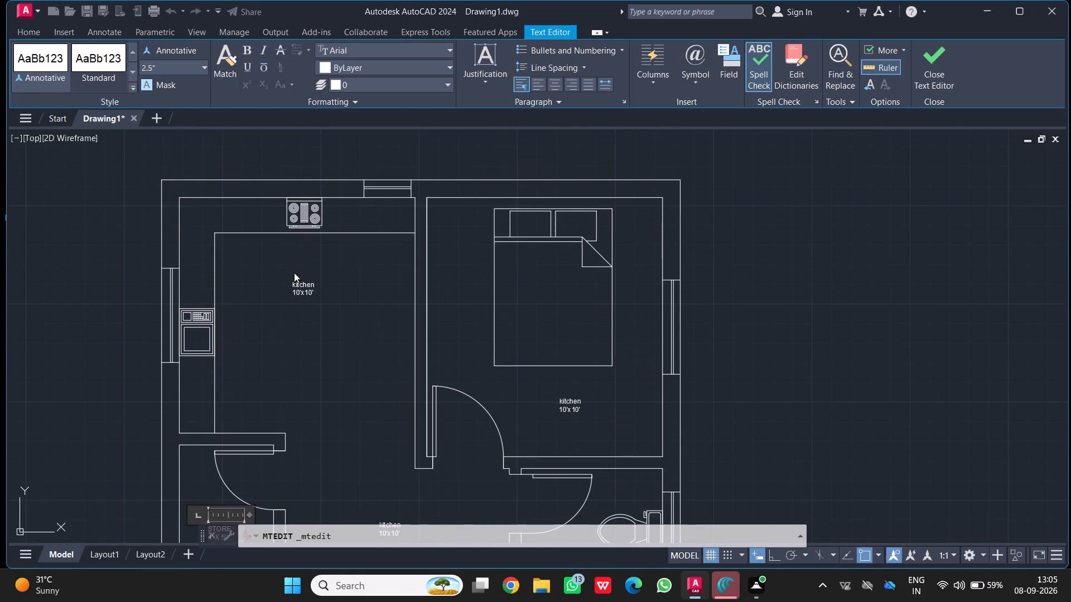
left_click(577, 403)
double_click(579, 402)
scroll(582, 407, "up", 3)
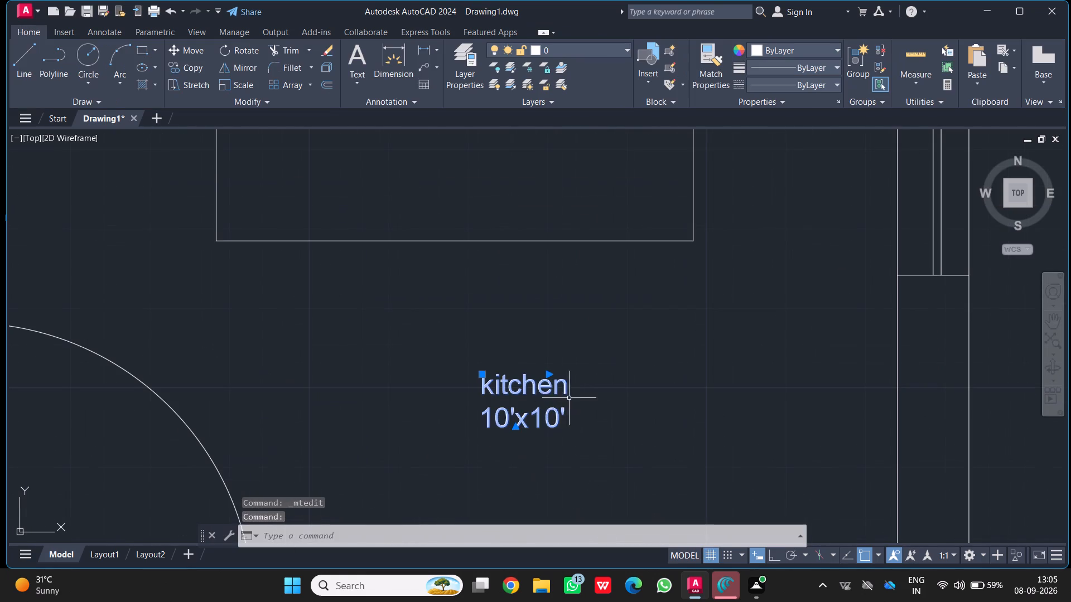
double_click(551, 389)
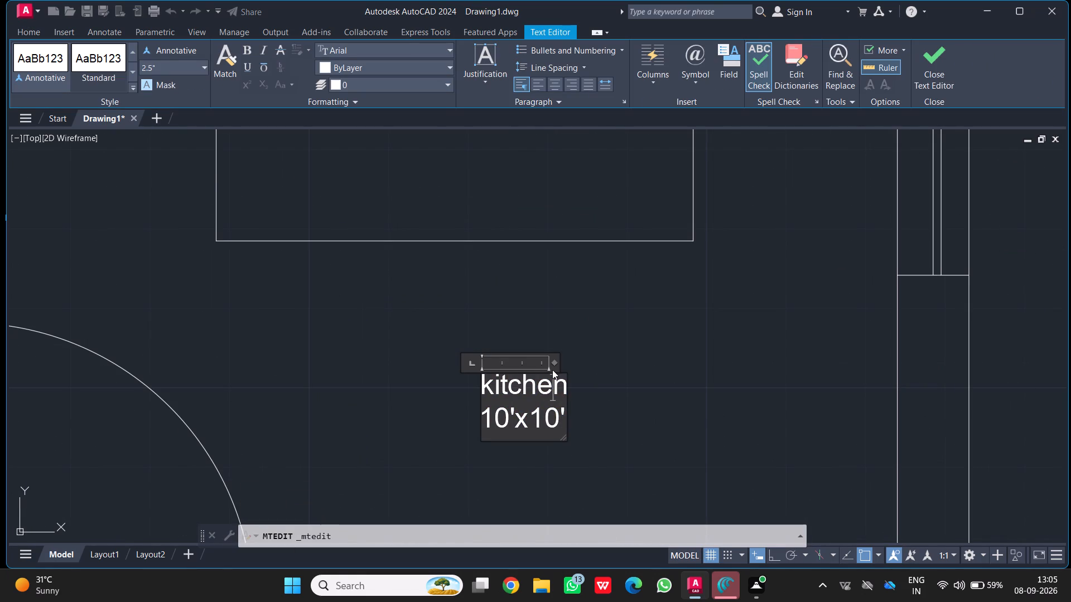
left_click_drag(552, 364, 700, 331)
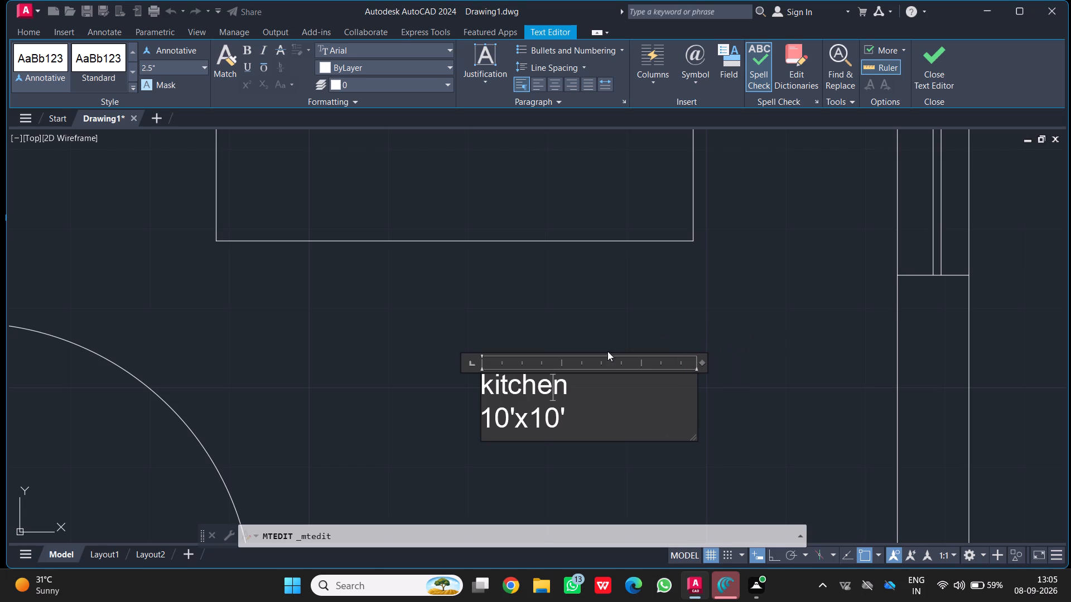
Replace "kitchen" in the upper bedroom's label with "BED ROOM-1" on its own line above the size.
scroll(477, 389, "down", 2)
middle_click_drag(470, 385, 328, 320)
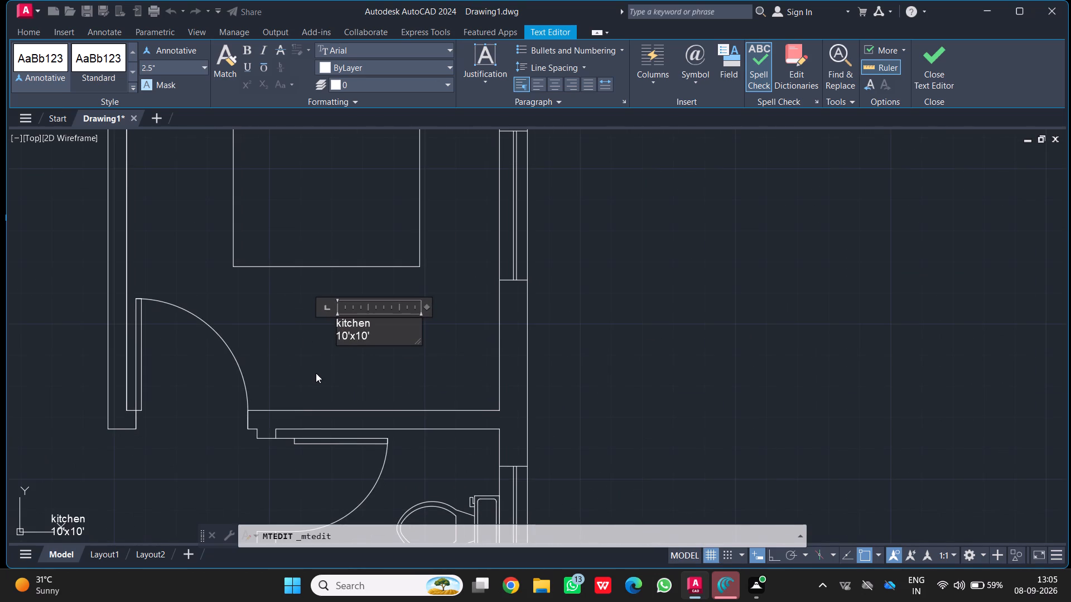
left_click_drag(382, 322, 233, 360)
left_click_drag(370, 324, 253, 333)
scroll(380, 321, "up", 3)
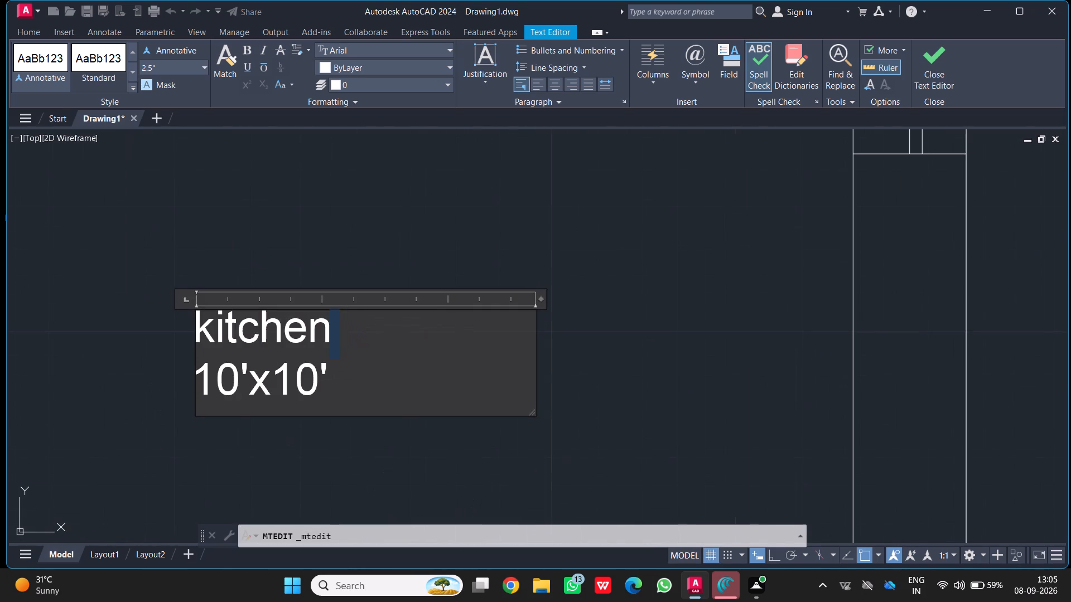
left_click_drag(360, 325, 76, 363)
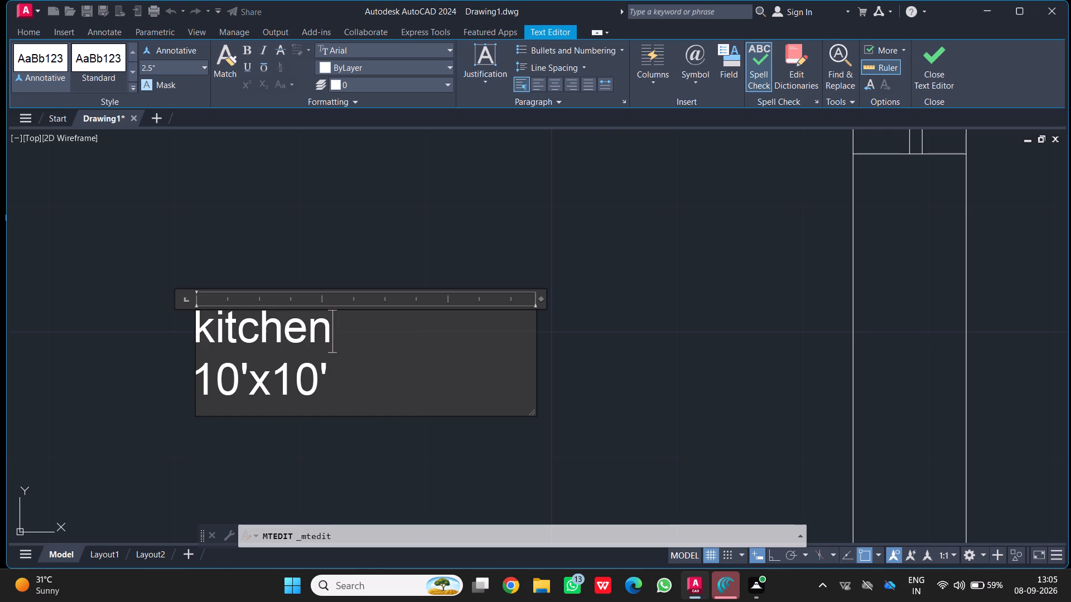
left_click_drag(346, 318, 160, 340)
key("BackSpace")
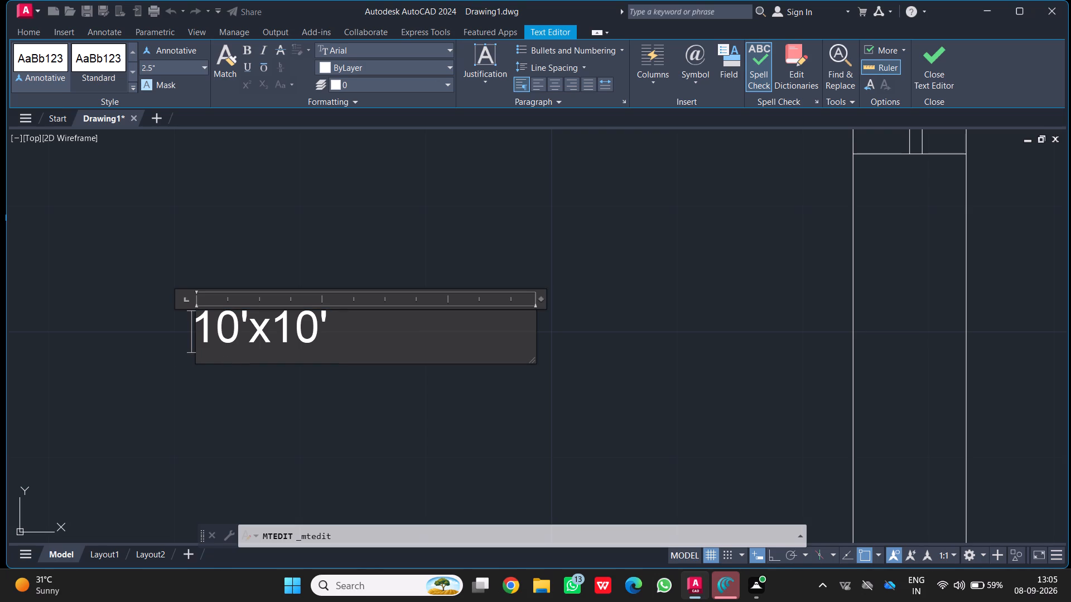
key("Return")
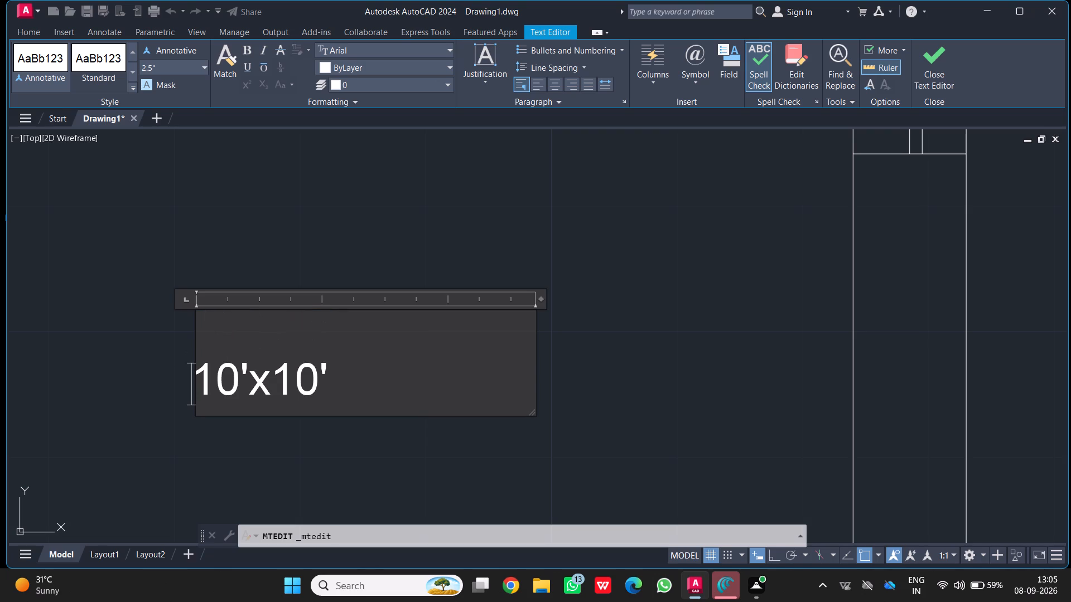
key("Up")
key("b")
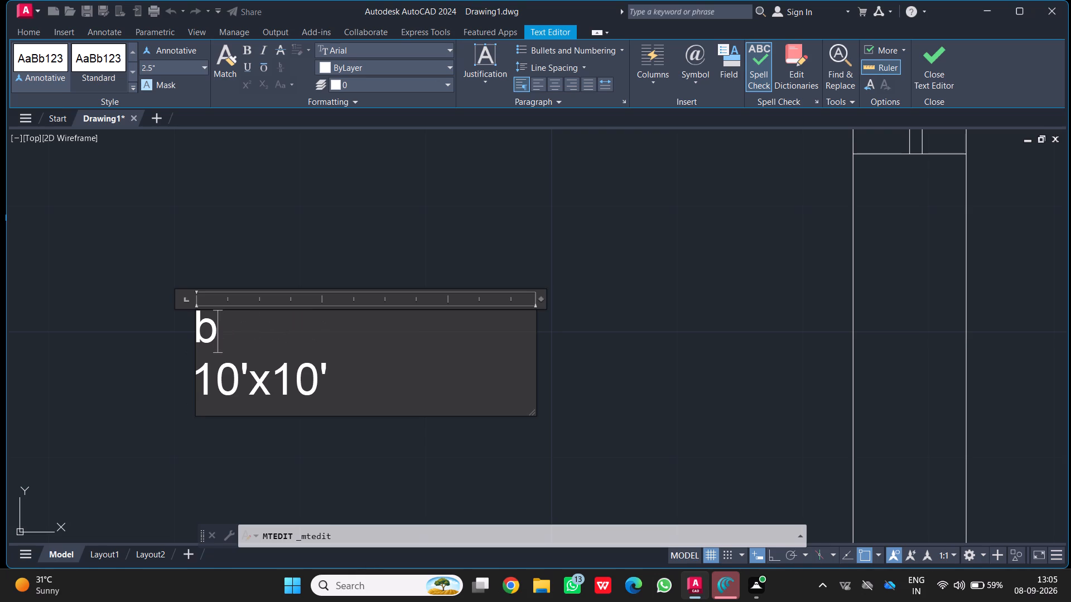
key("BackSpace")
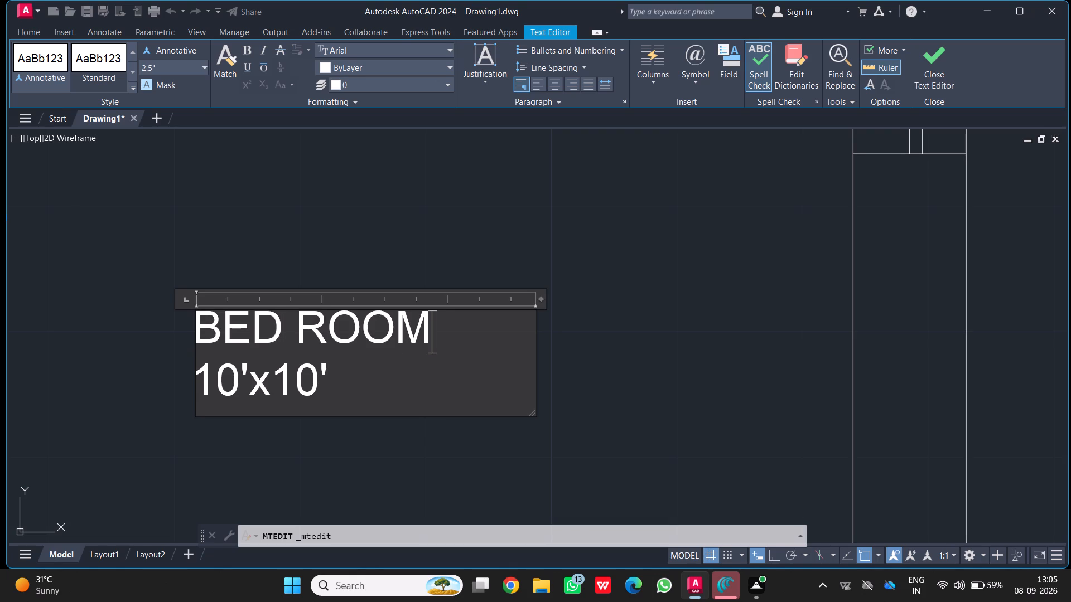
type("-1")
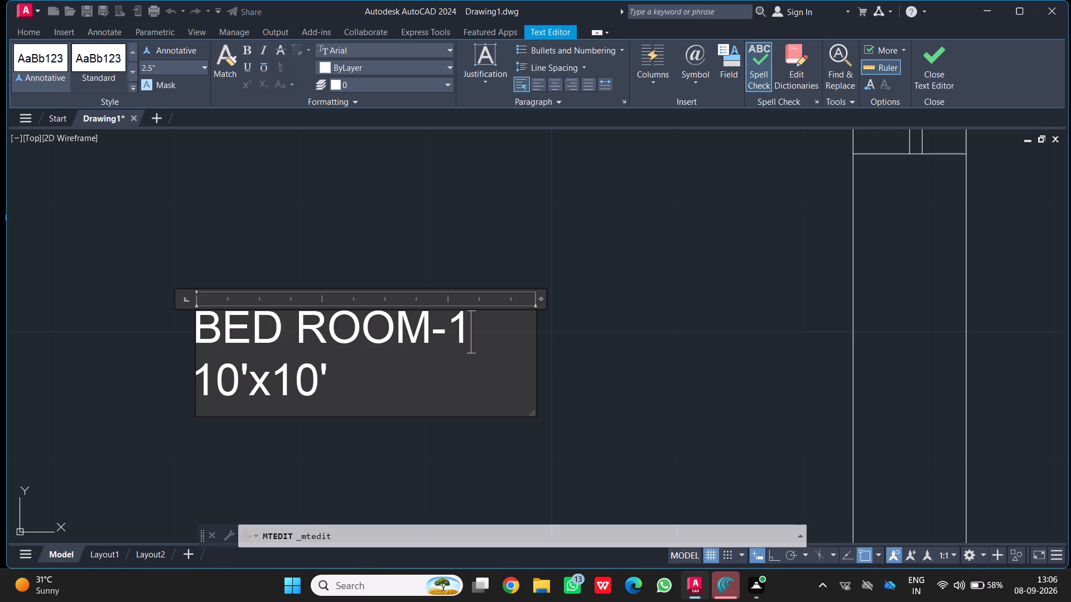
Change the BED ROOM-1 label's size line to 10'x11'.
left_click(388, 380)
key("BackSpace")
key("BackSpace")
type("1'")
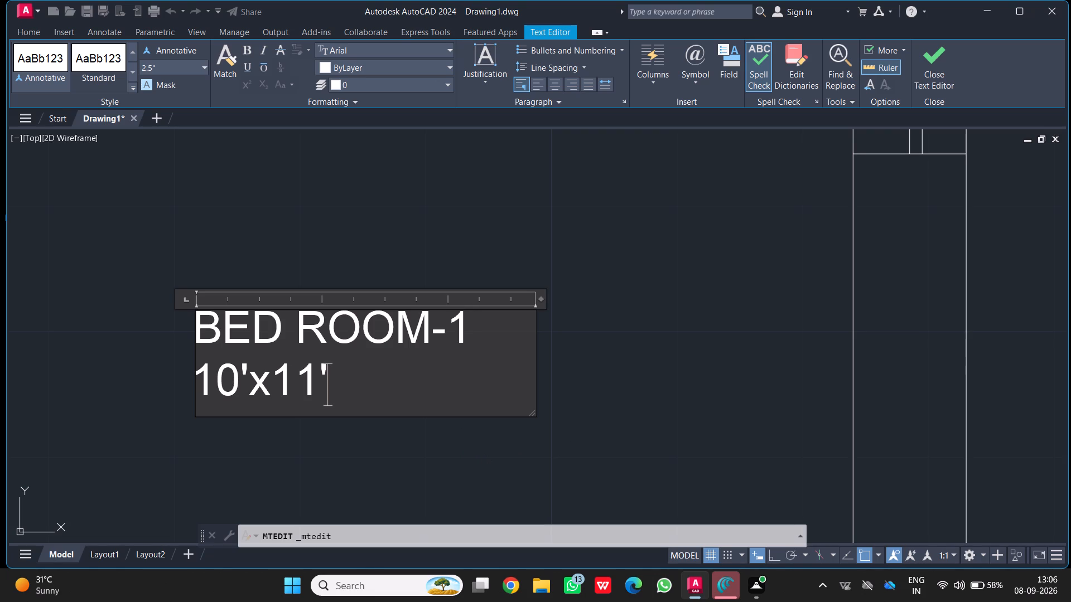
Widen the "kitchen" label beside the toilet fixture and replace its name with "TOILET" on its own line above the size.
scroll(426, 411, "down", 2)
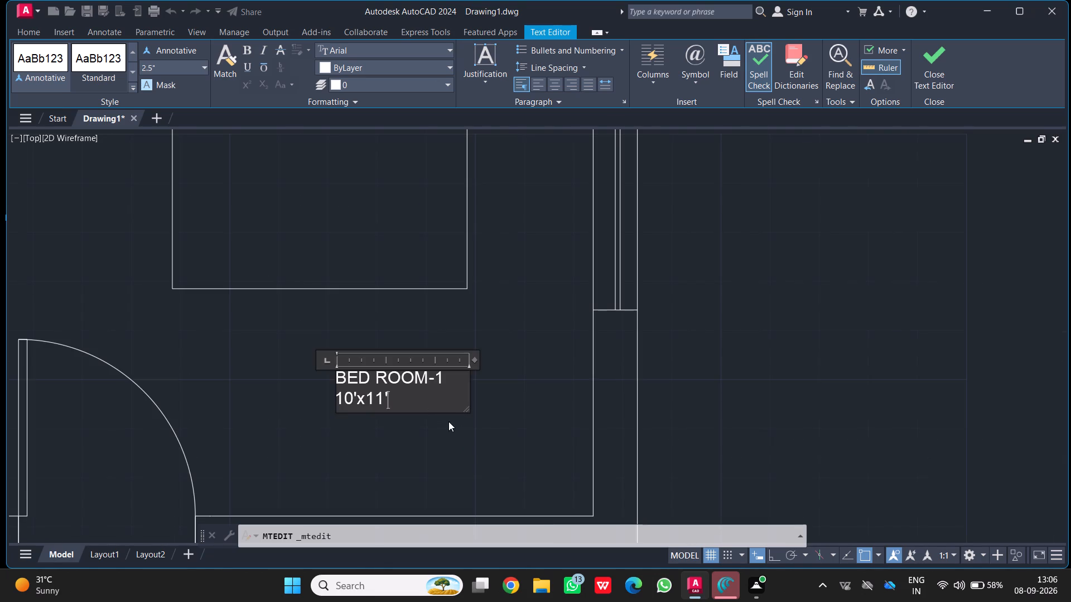
scroll(482, 432, "down", 2)
middle_click_drag(479, 434, 454, 314)
middle_click_drag(471, 434, 467, 394)
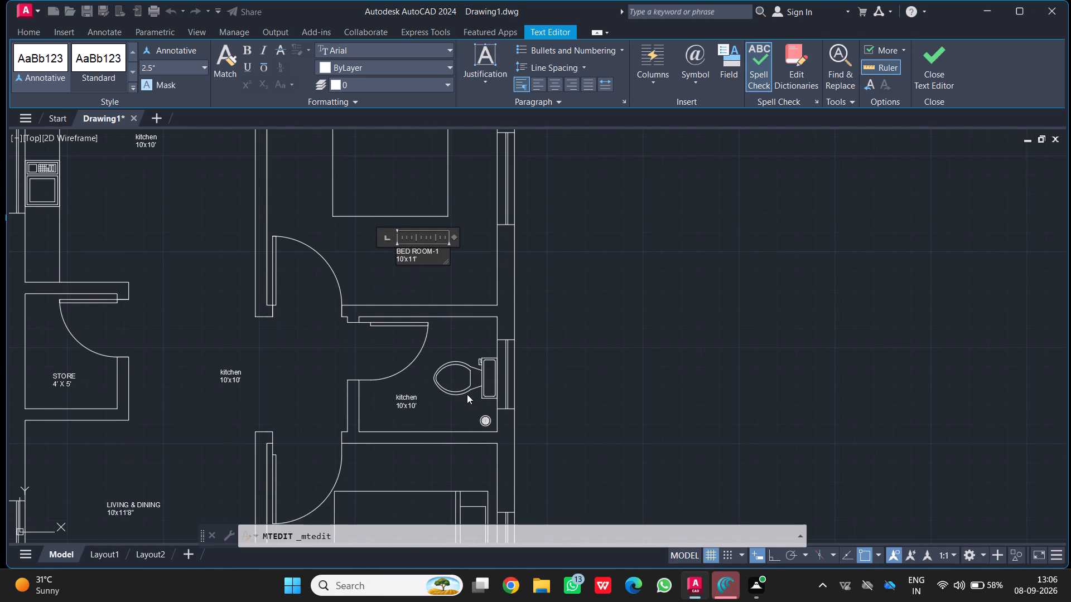
scroll(412, 402, "up", 3)
double_click(400, 390)
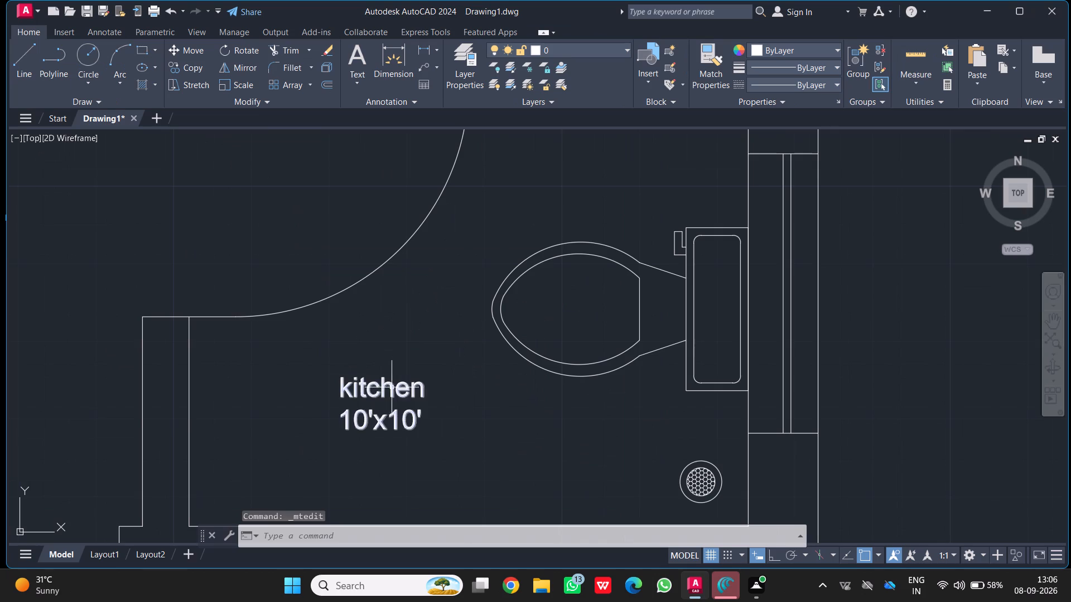
double_click(390, 387)
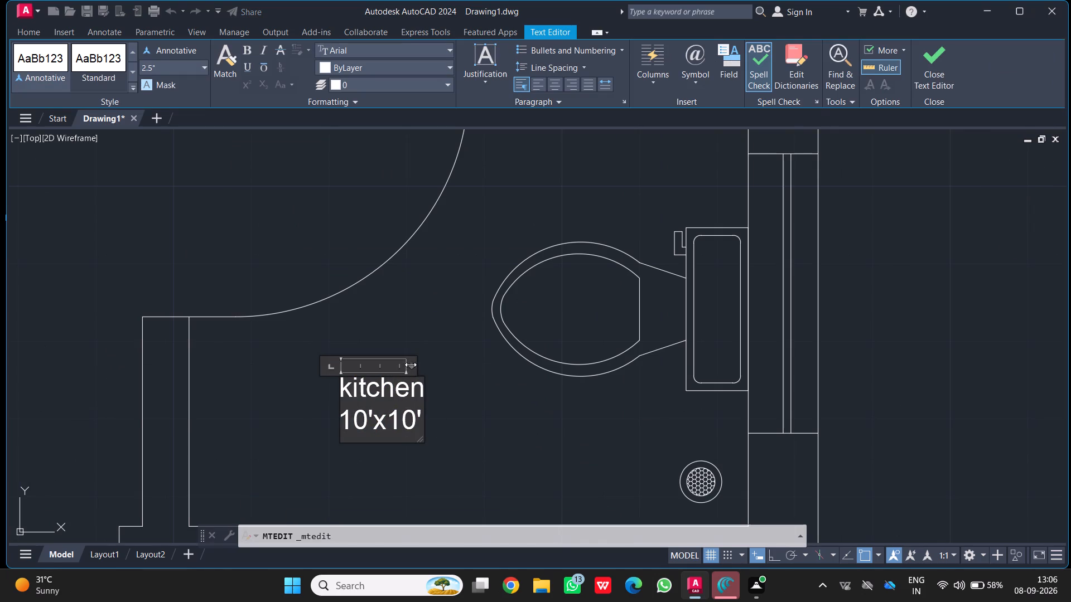
left_click_drag(411, 365, 494, 377)
left_click_drag(445, 390, 235, 396)
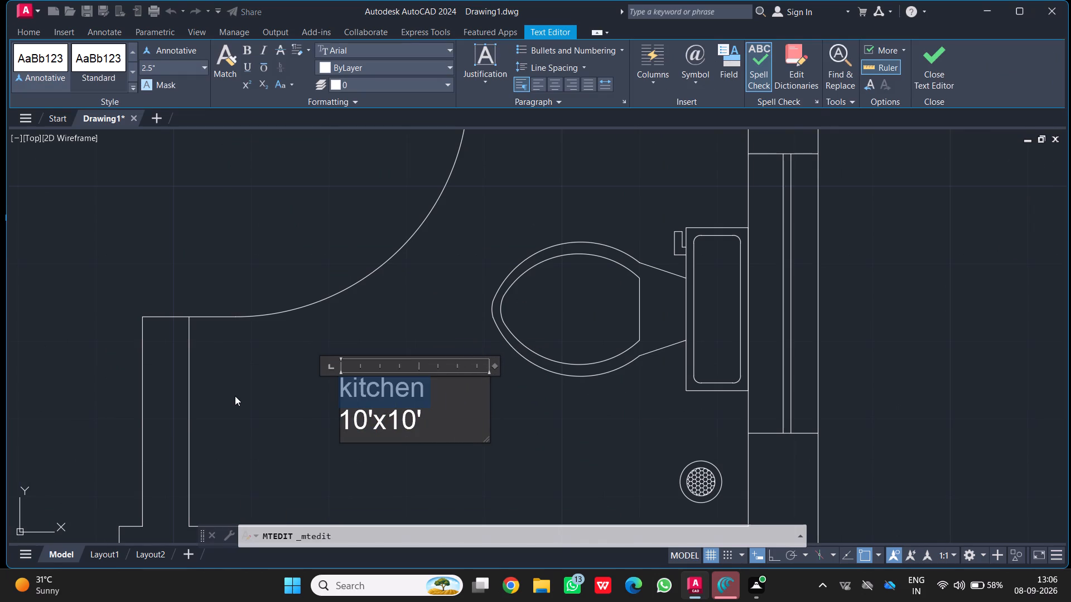
key("BackSpace")
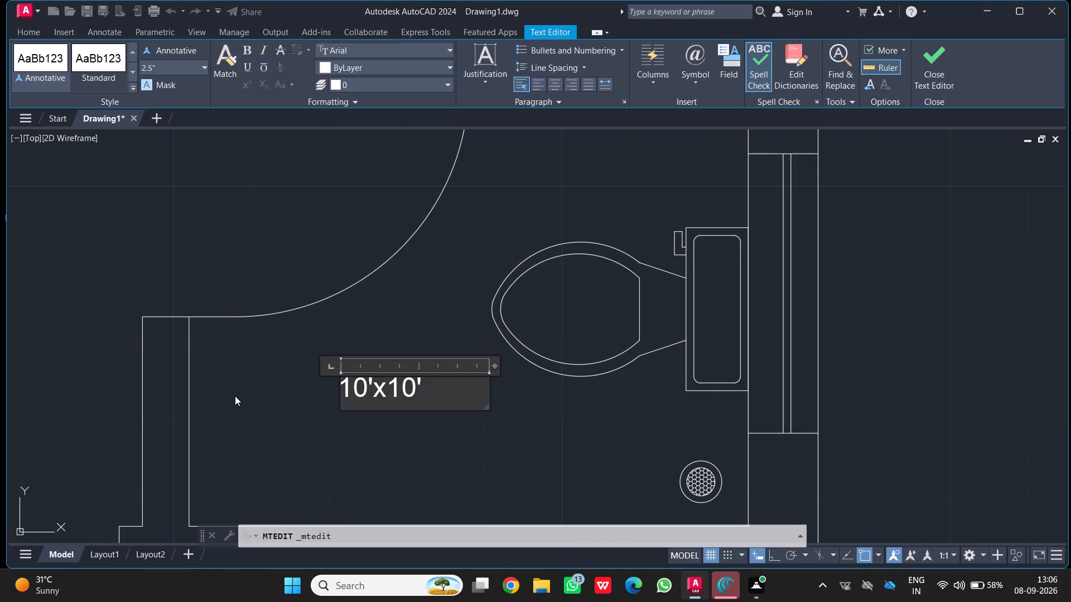
type("TOILET")
key("Return")
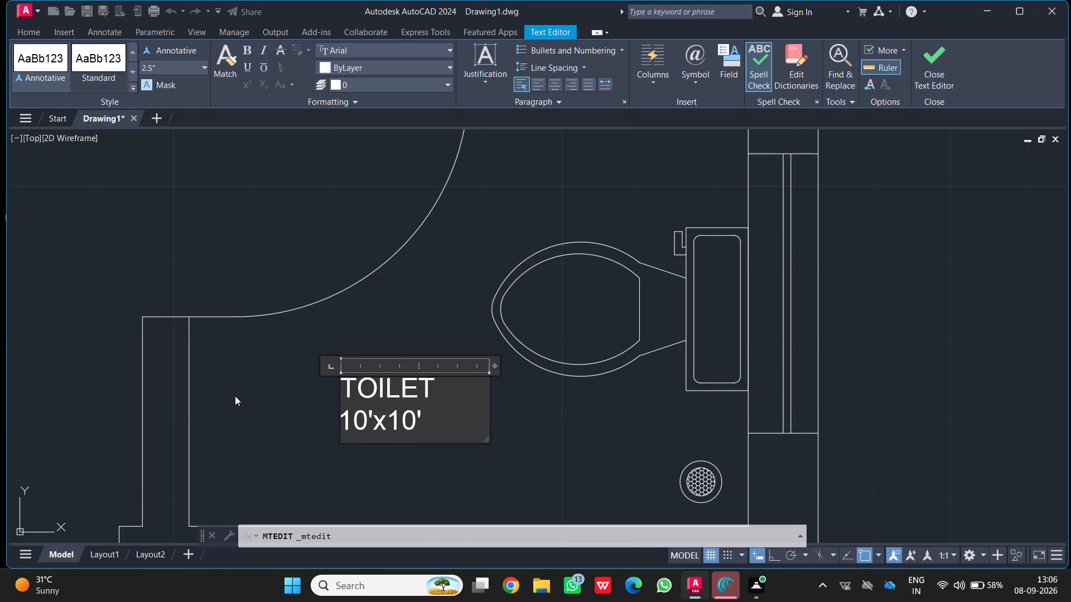
Replace the TOILET label's size line with 6' X 5'.
left_click_drag(428, 420, 259, 454)
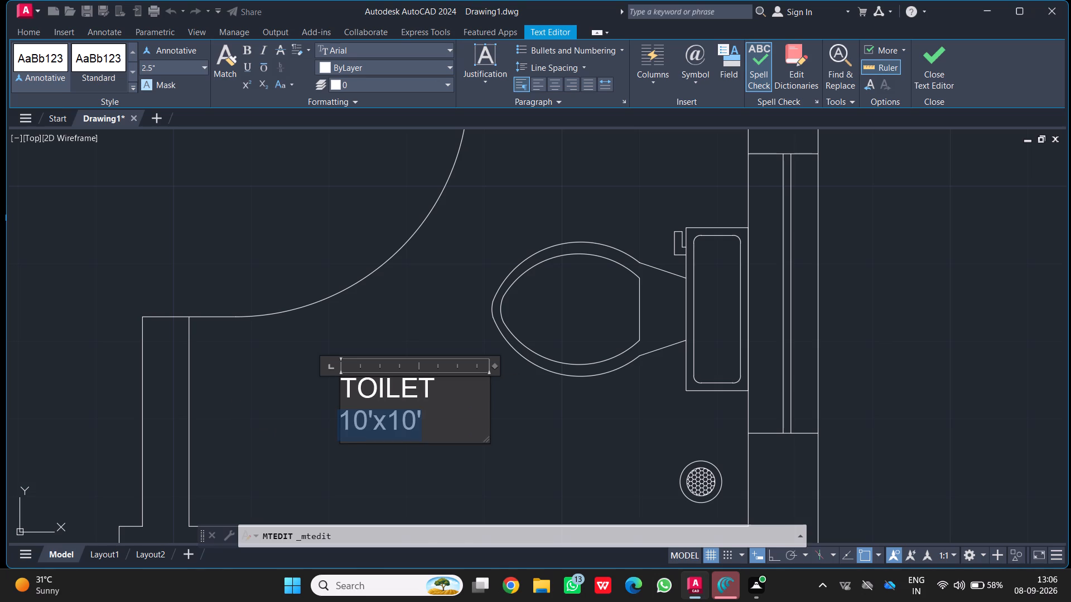
left_click_drag(259, 454, 254, 454)
type("6'")
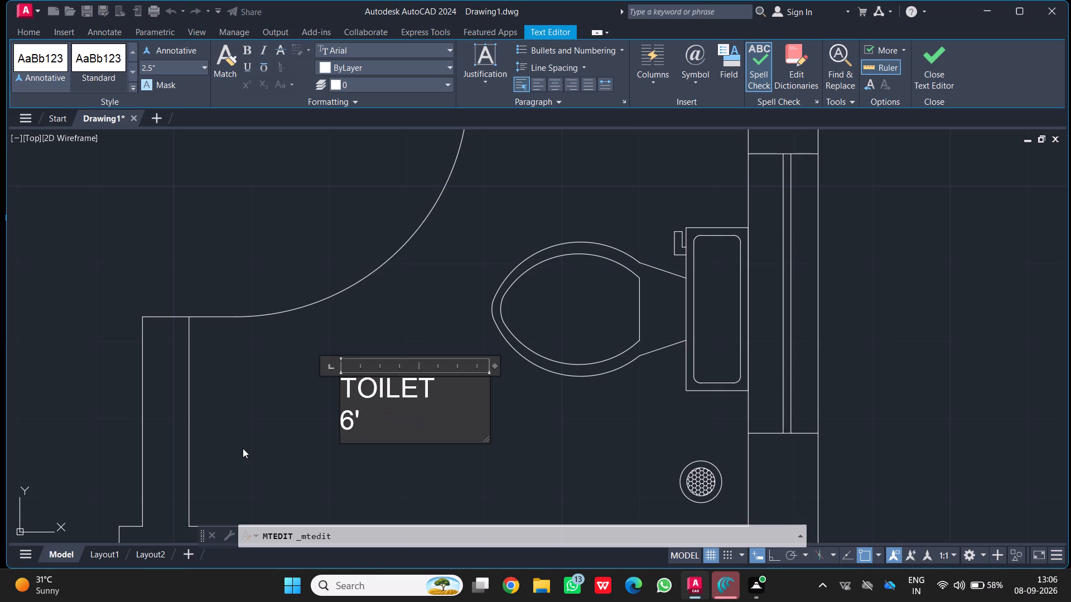
key("space")
type("X")
key("space")
type("5'")
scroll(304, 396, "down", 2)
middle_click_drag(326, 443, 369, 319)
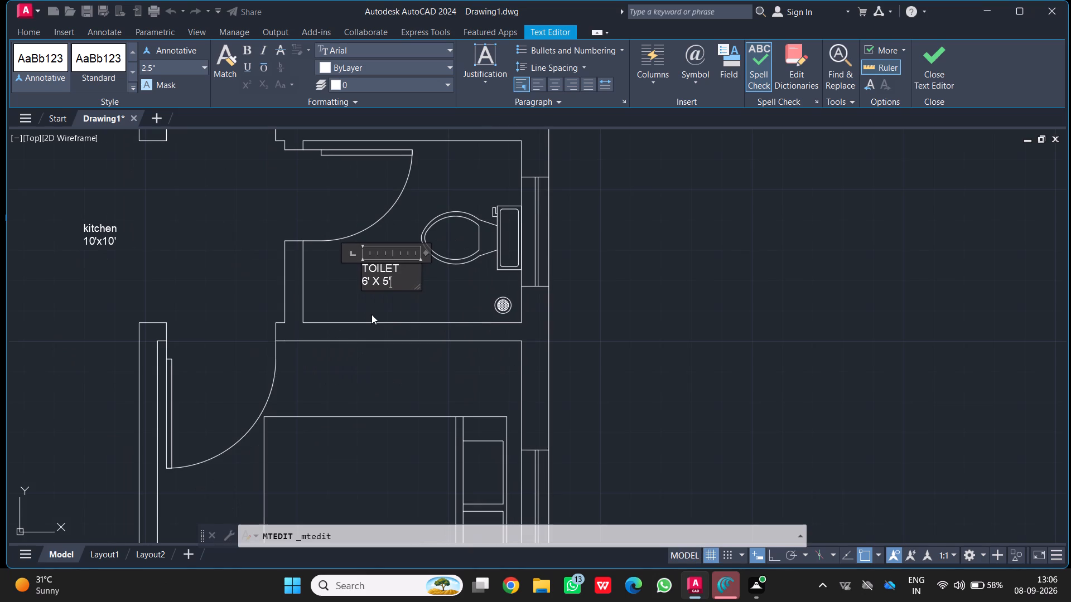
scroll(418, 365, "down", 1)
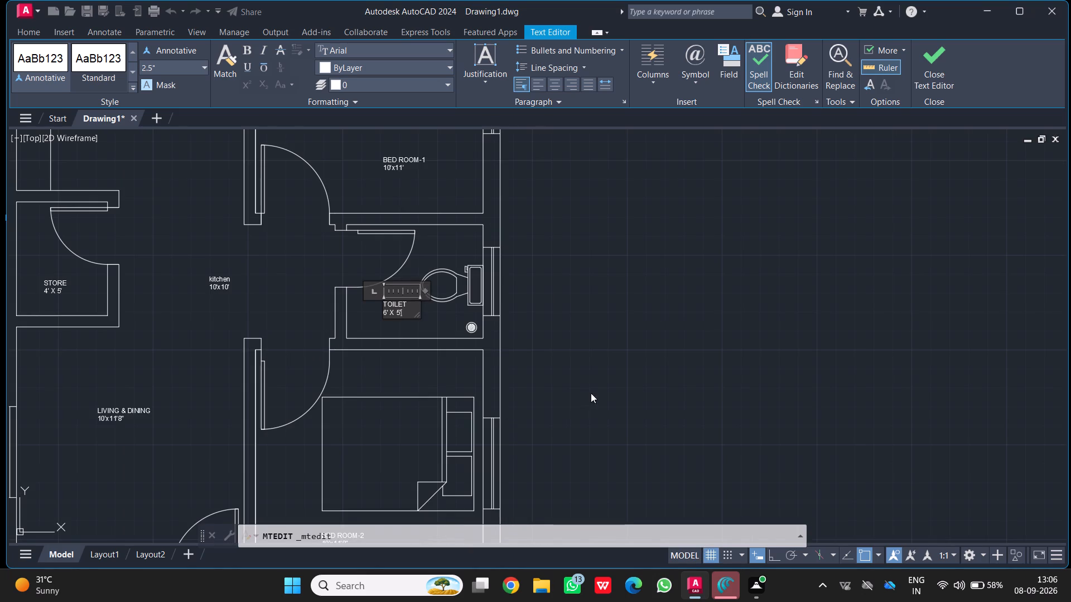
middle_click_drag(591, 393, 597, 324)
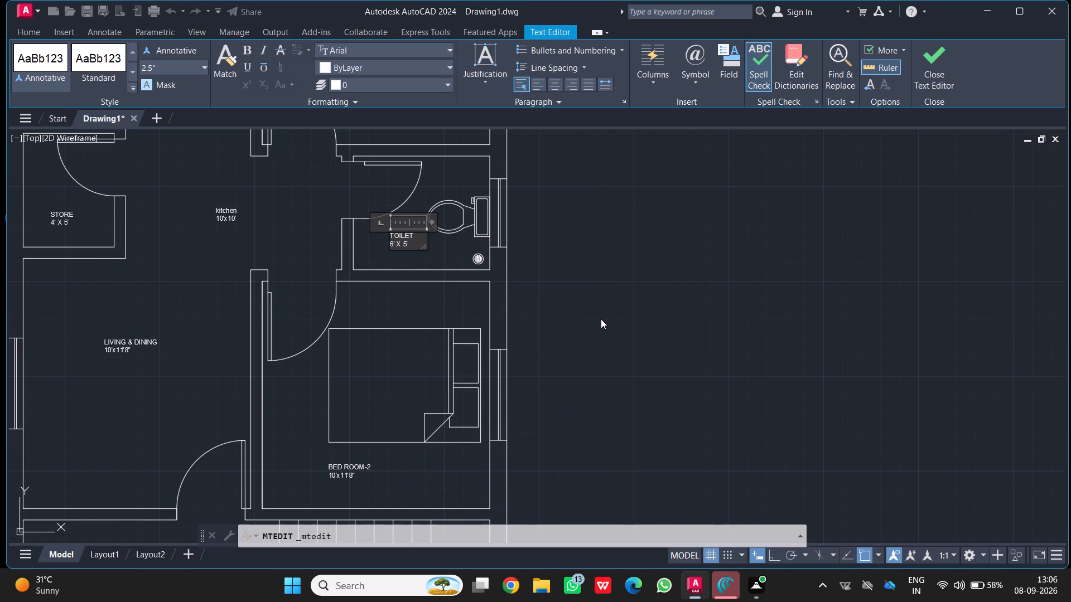
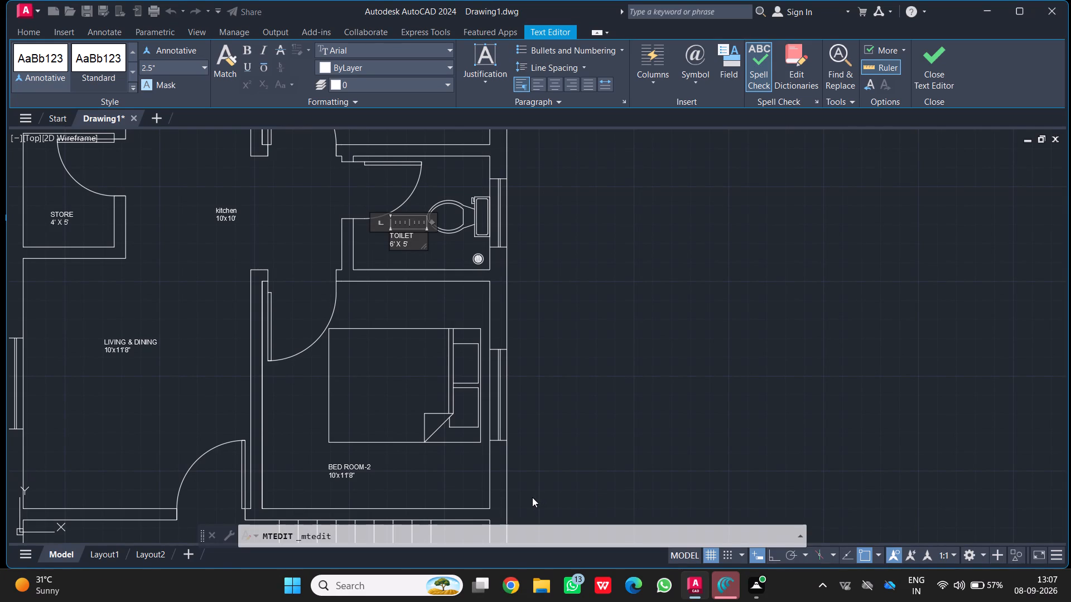
Check the room labels across the floor plan and finish editing the TOILET label.
scroll(474, 487, "down", 2)
middle_click_drag(479, 478, 483, 383)
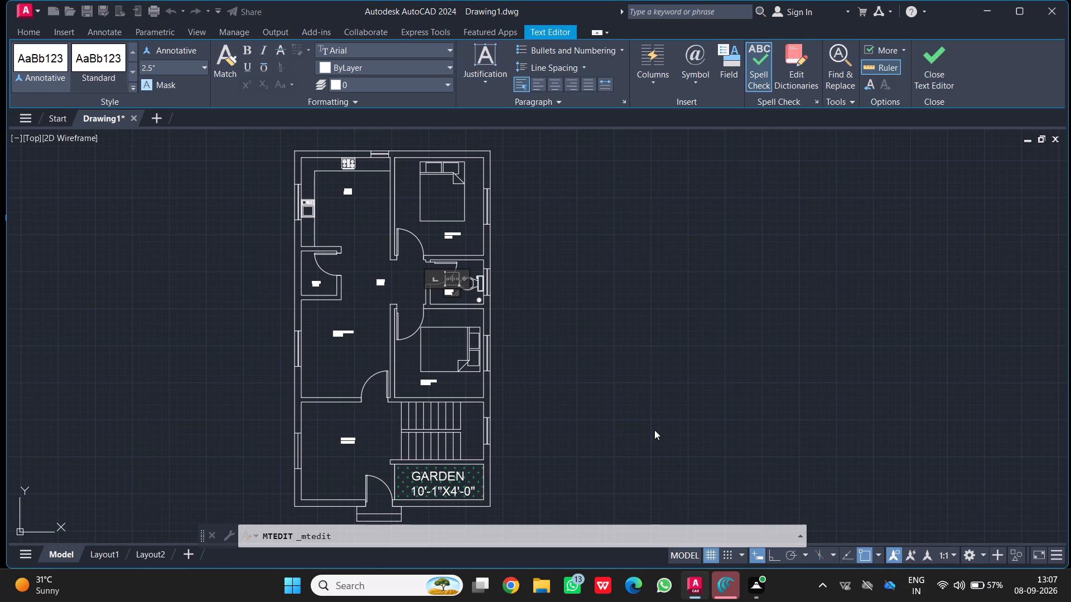
middle_click_drag(581, 394, 610, 372)
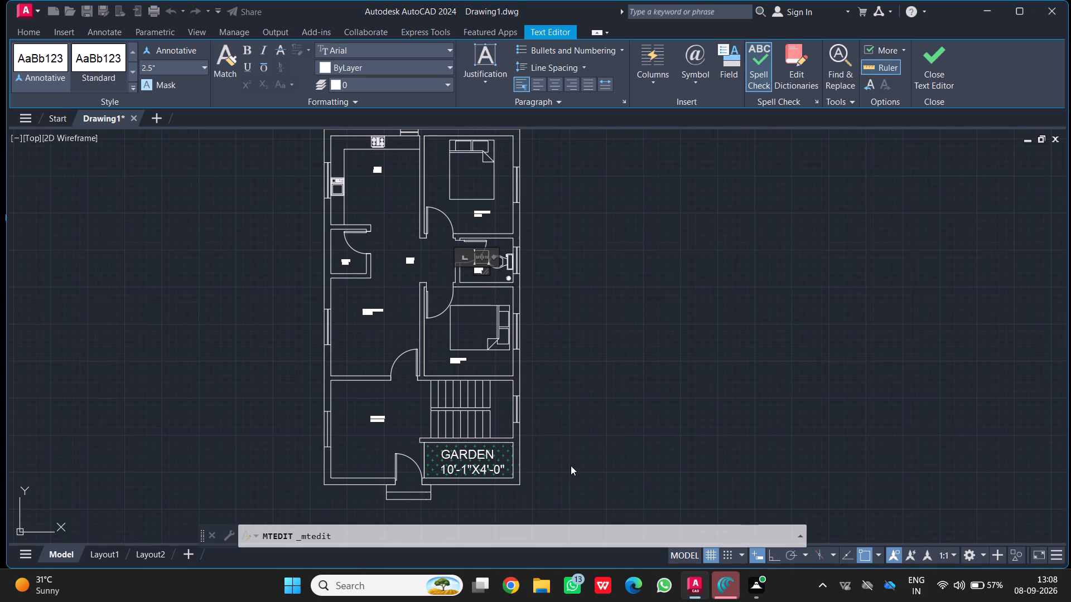
middle_click_drag(537, 429, 544, 377)
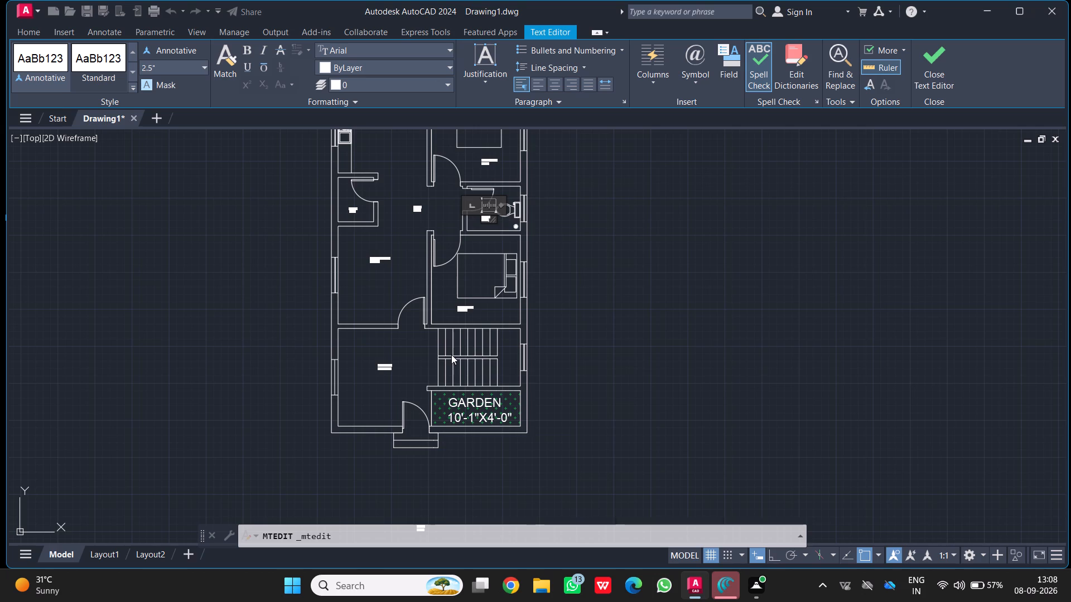
scroll(395, 383, "up", 3)
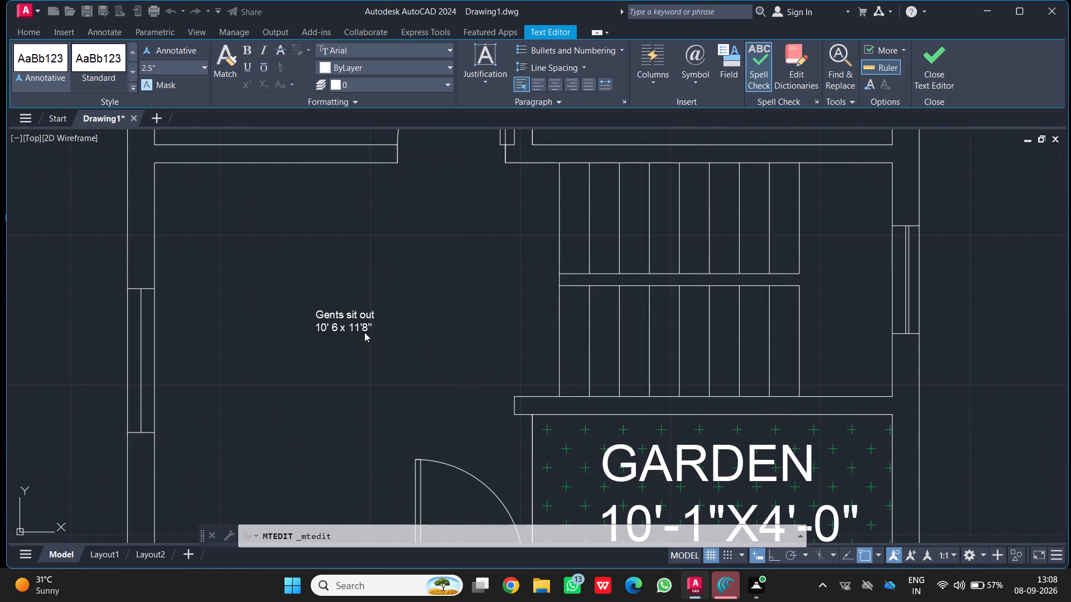
scroll(365, 336, "down", 1)
scroll(444, 268, "down", 1)
middle_click_drag(444, 268, 436, 306)
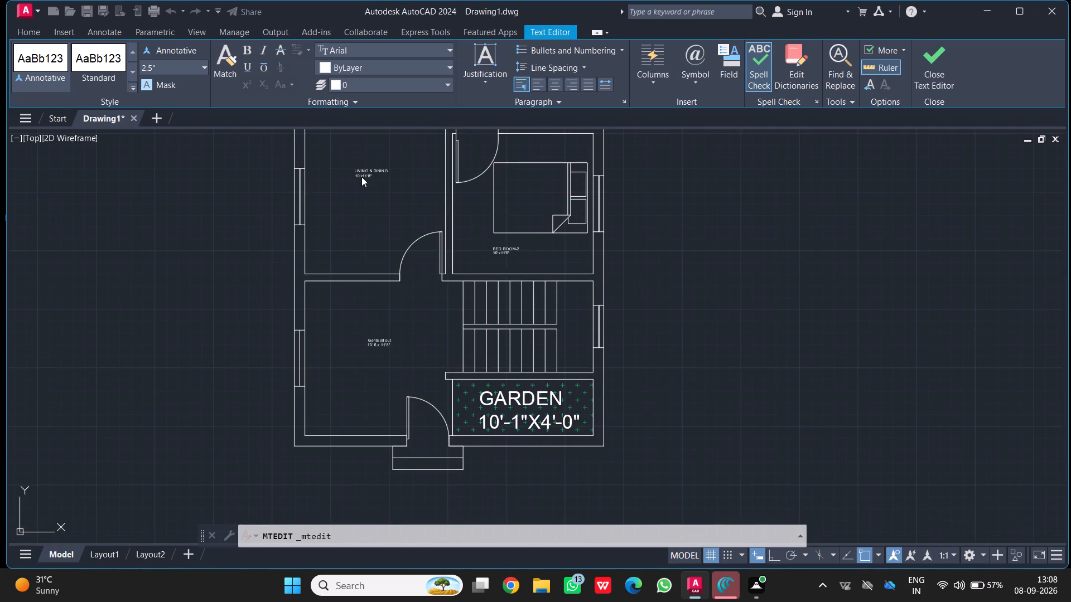
middle_click_drag(361, 177, 373, 279)
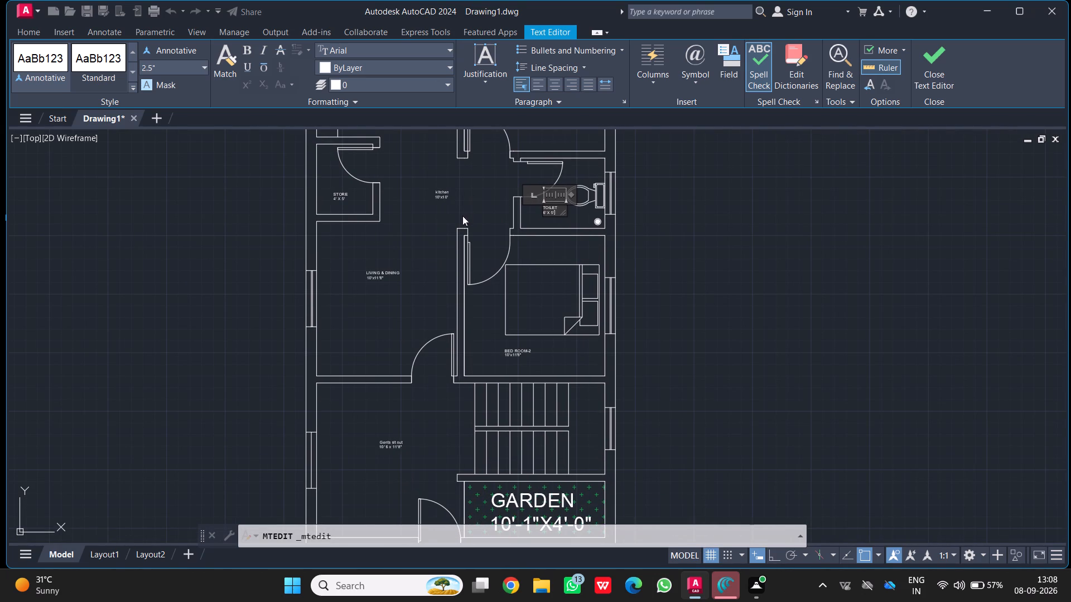
left_click(438, 241)
Set the text height of all the room labels except GARDEN to 5", including both kitchen labels.
middle_click_drag(602, 203, 600, 275)
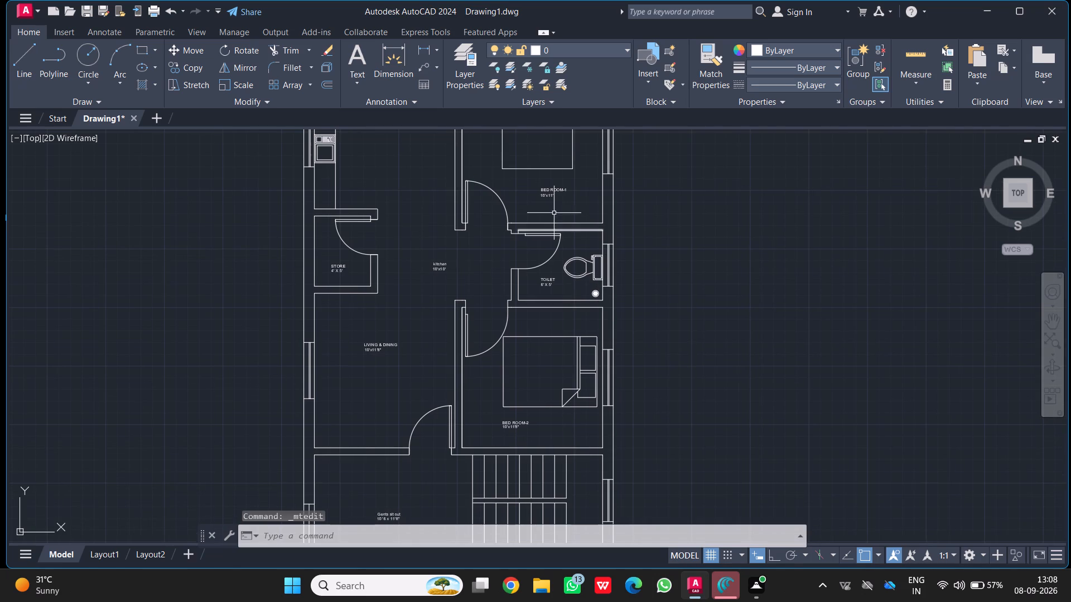
left_click(554, 193)
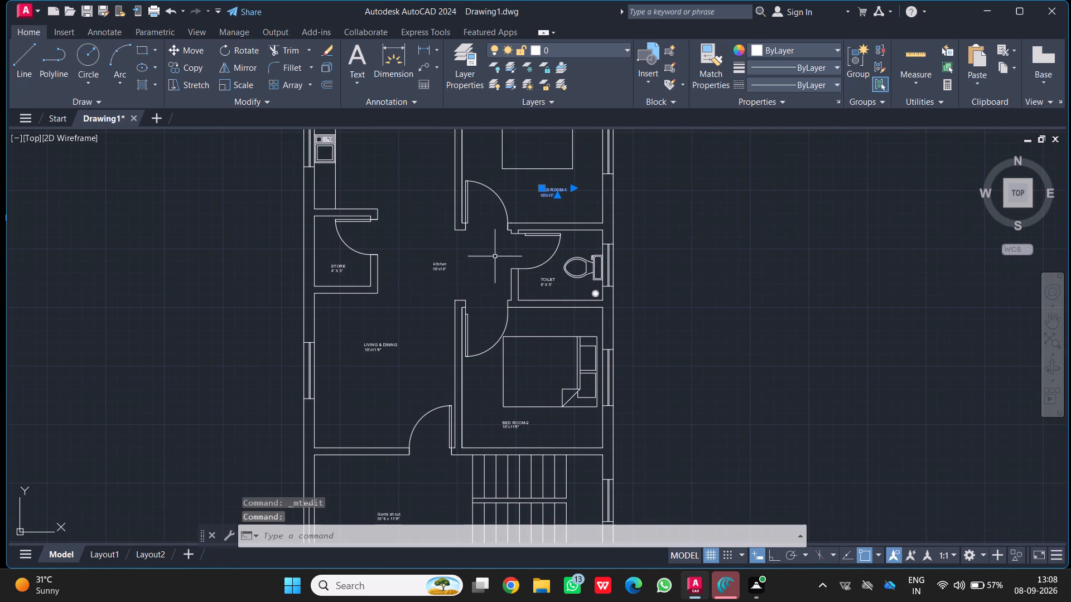
left_click(439, 268)
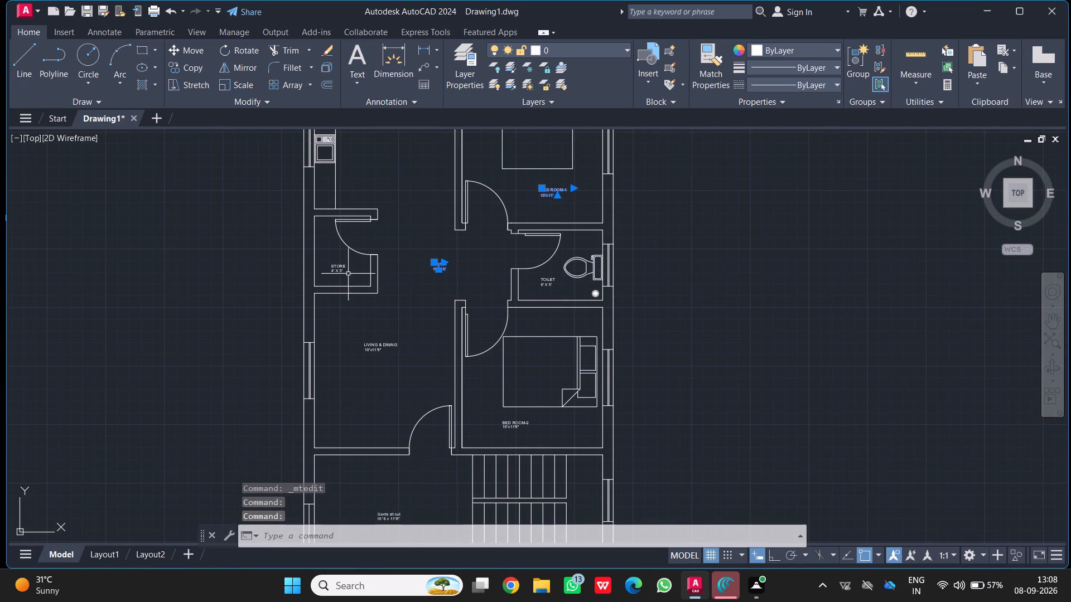
left_click(334, 269)
scroll(320, 118, "down", 2)
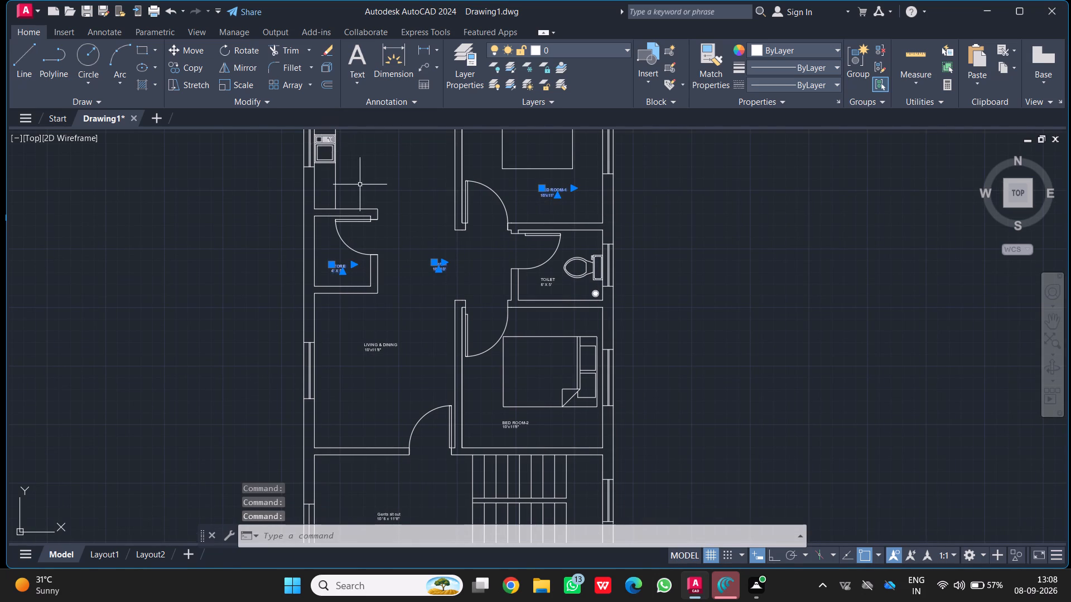
scroll(365, 196, "down", 1)
left_click(380, 149)
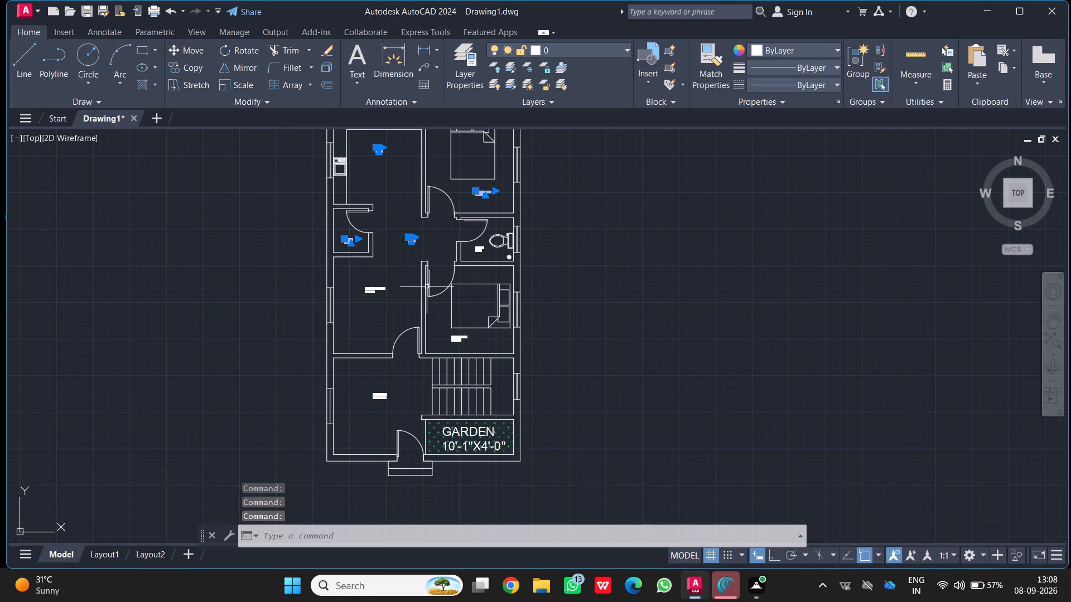
left_click(481, 249)
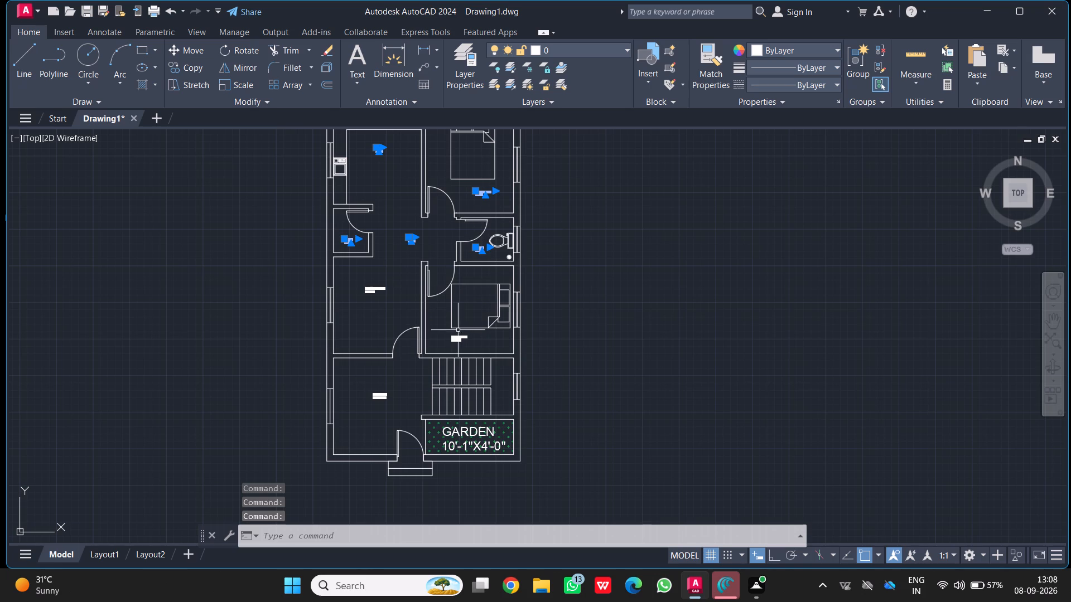
left_click(457, 339)
left_click(365, 289)
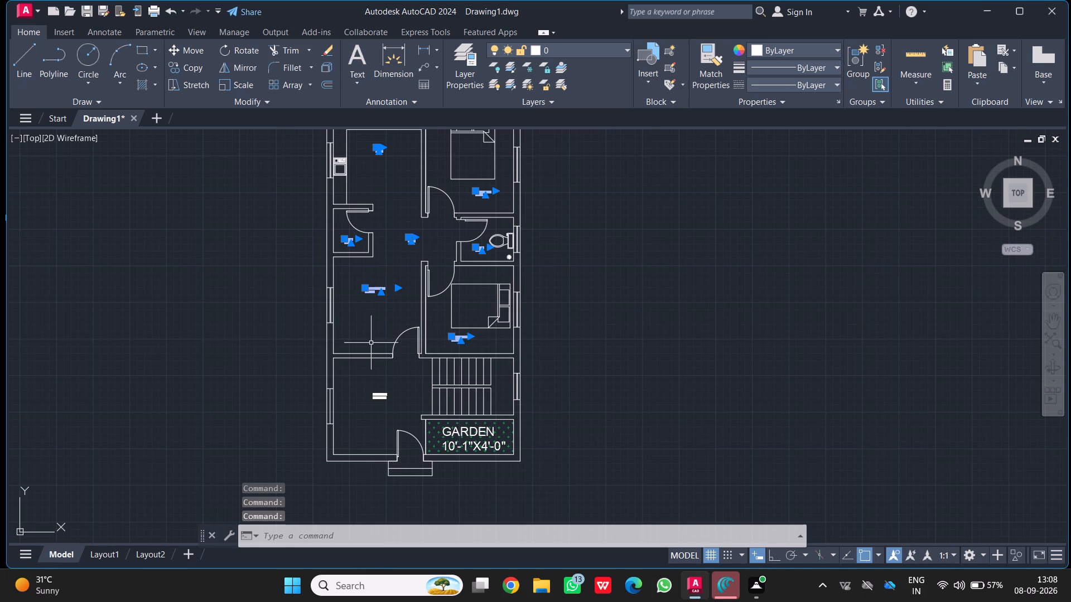
left_click(376, 397)
type("PRO")
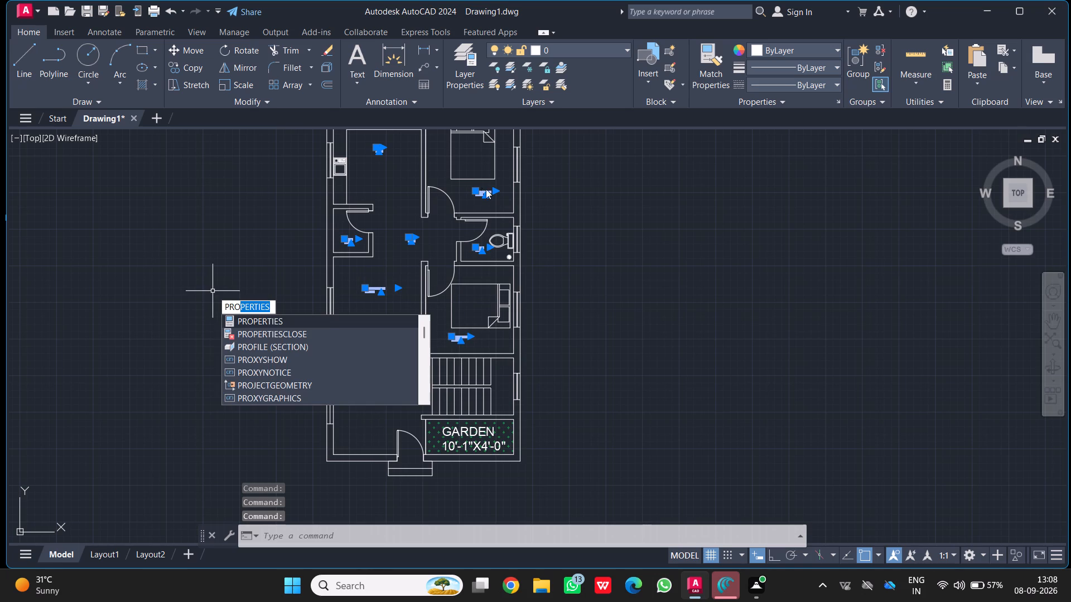
left_click(286, 315)
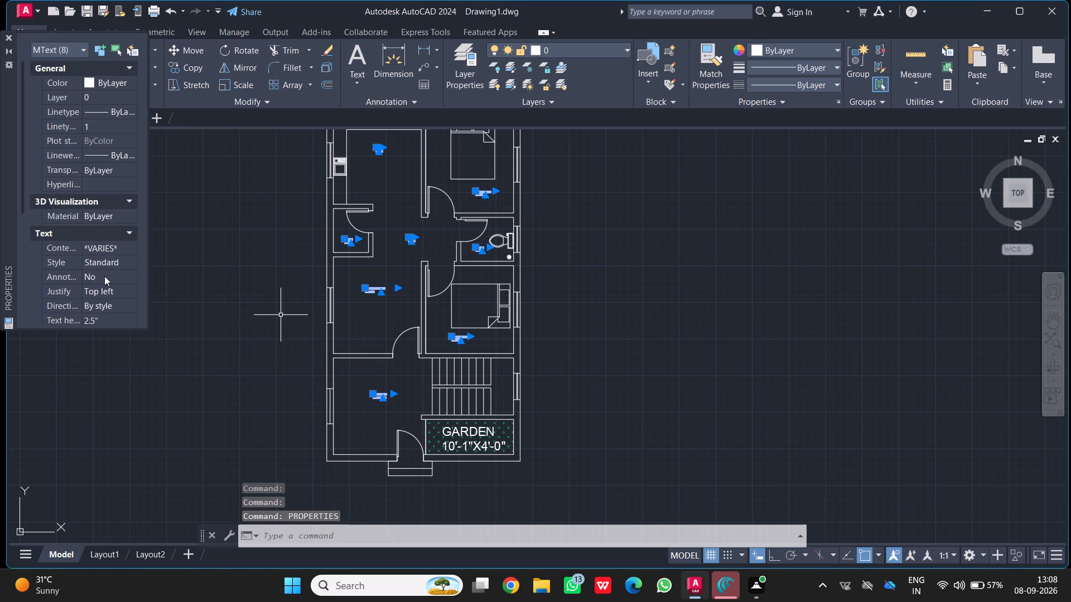
left_click(109, 320)
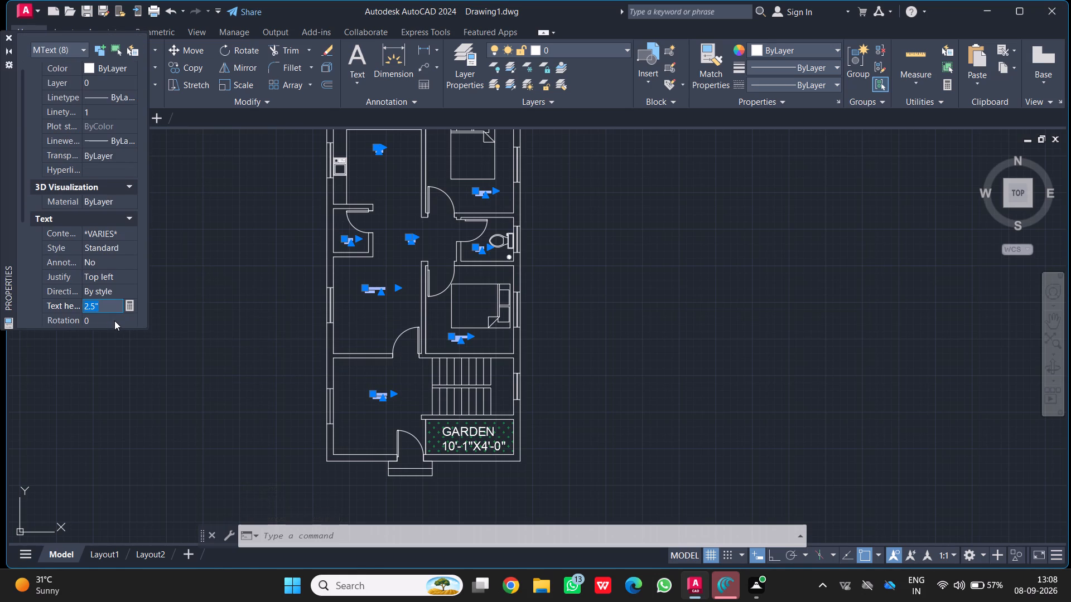
key("5")
key("shift+quotedbl")
key("Return")
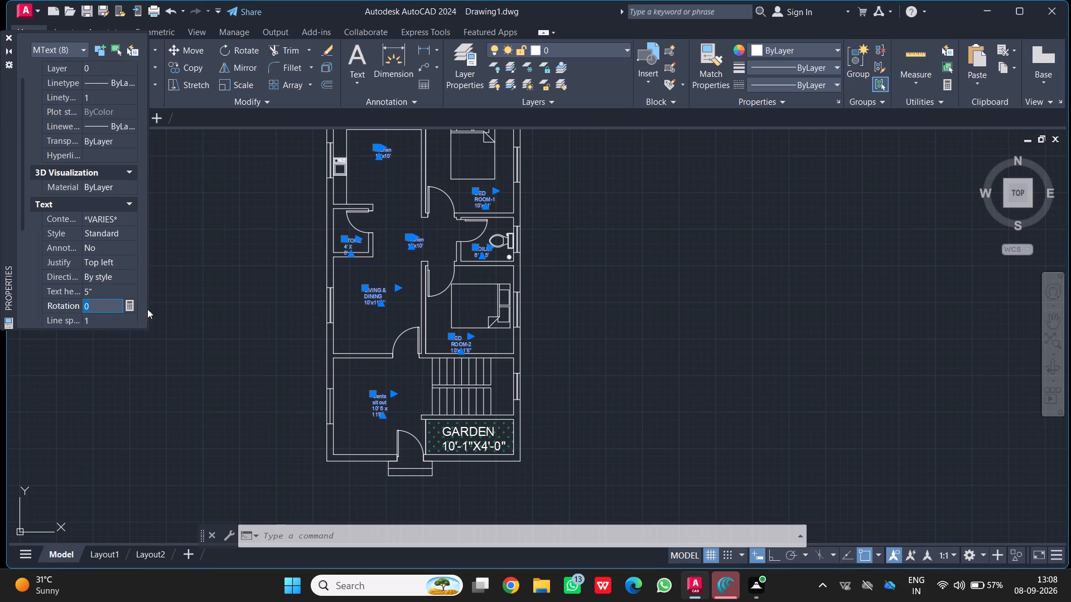
left_click(281, 418)
key("Escape")
key("Escape")
Widen the STORE label's text box so its size 4' X 5' fits on one line.
scroll(409, 264, "up", 1)
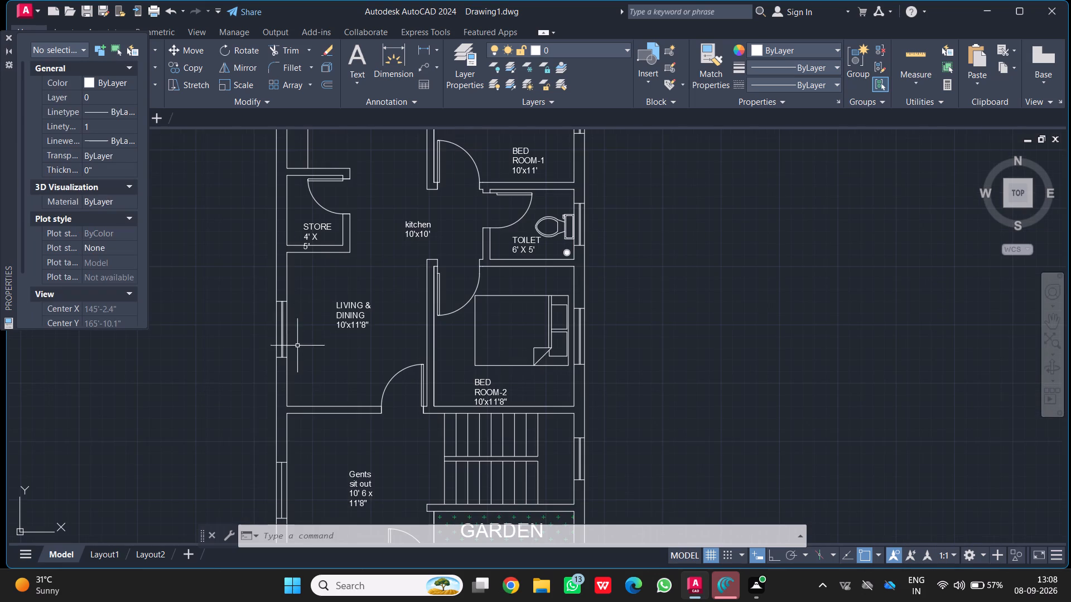
left_click(315, 226)
scroll(337, 241, "up", 3)
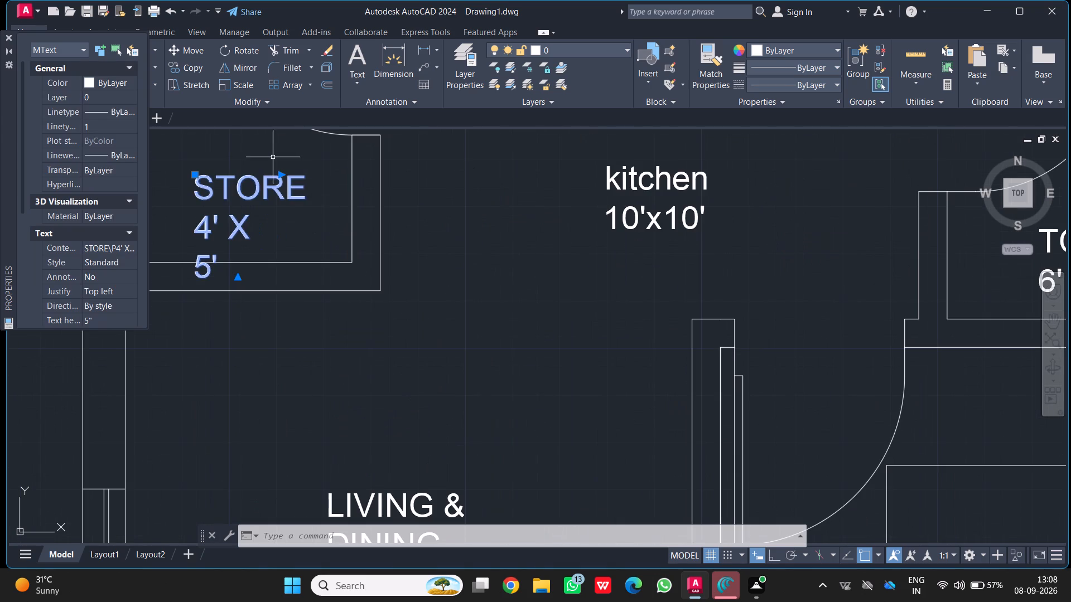
left_click_drag(280, 172, 329, 180)
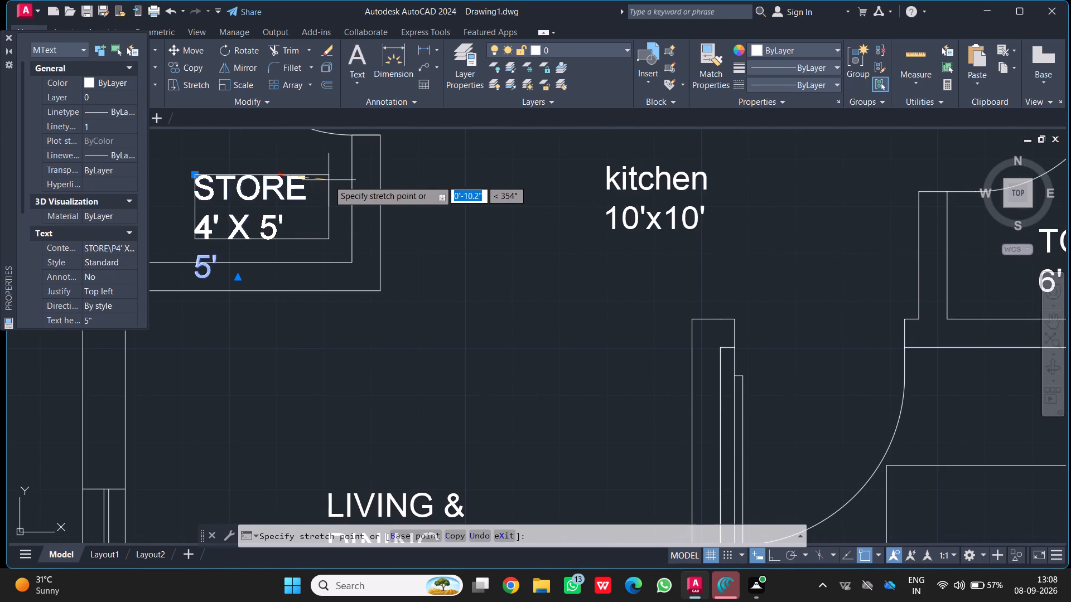
left_click_drag(329, 180, 333, 181)
scroll(336, 197, "down", 2)
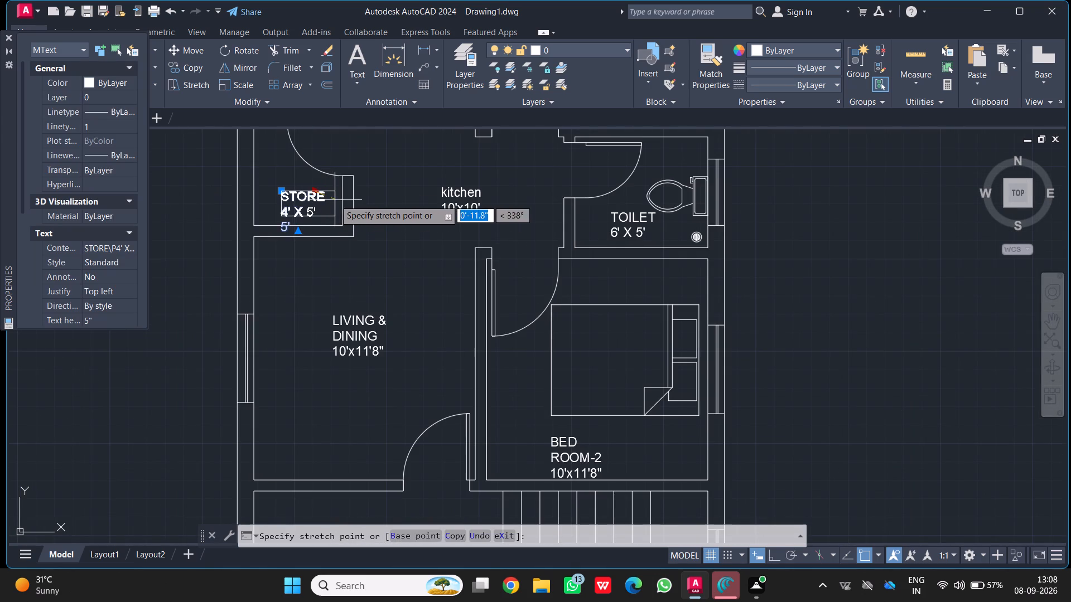
left_click(335, 200)
Widen the BED ROOM-1 label's text box so the room name fits on one line.
scroll(414, 217, "down", 1)
middle_click_drag(414, 217, 364, 336)
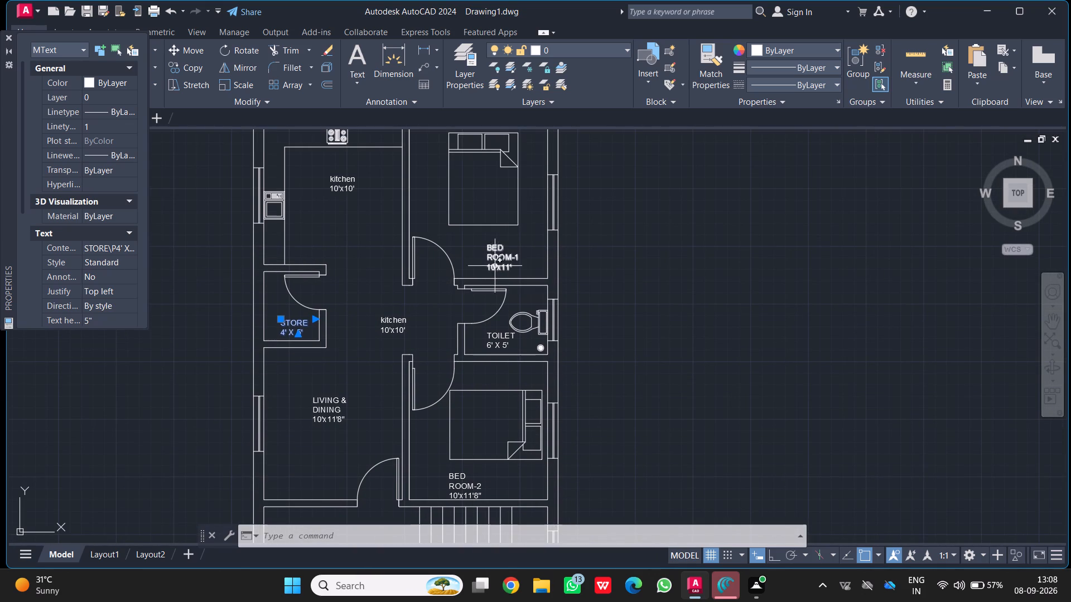
left_click(499, 258)
left_click_drag(519, 246, 544, 245)
left_click(544, 245)
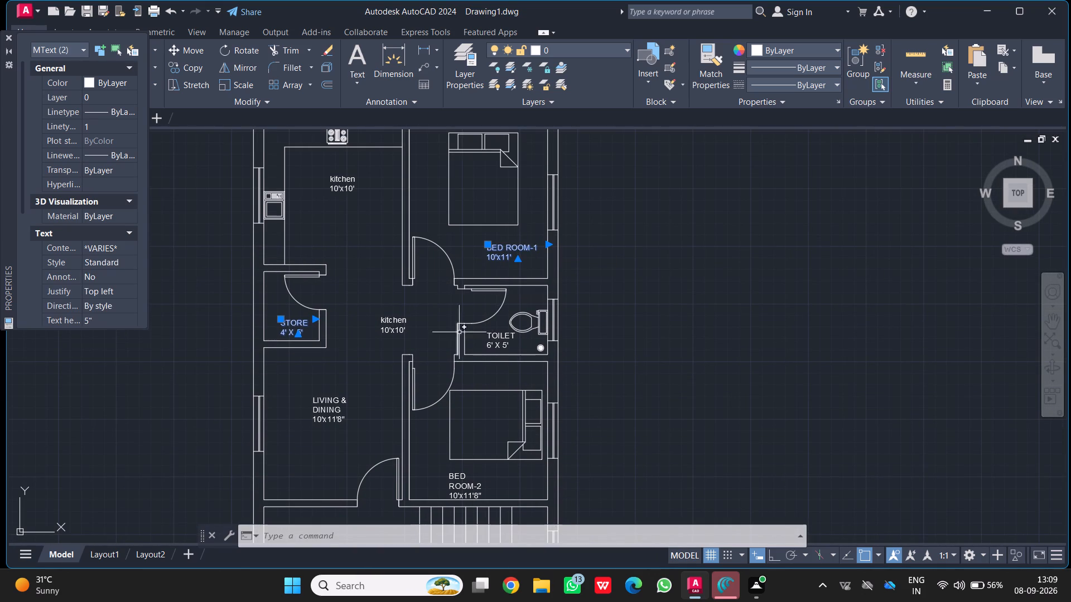
Widen the LIVING & DINING label's text box so the room name fits on one line.
middle_click_drag(424, 381, 417, 330)
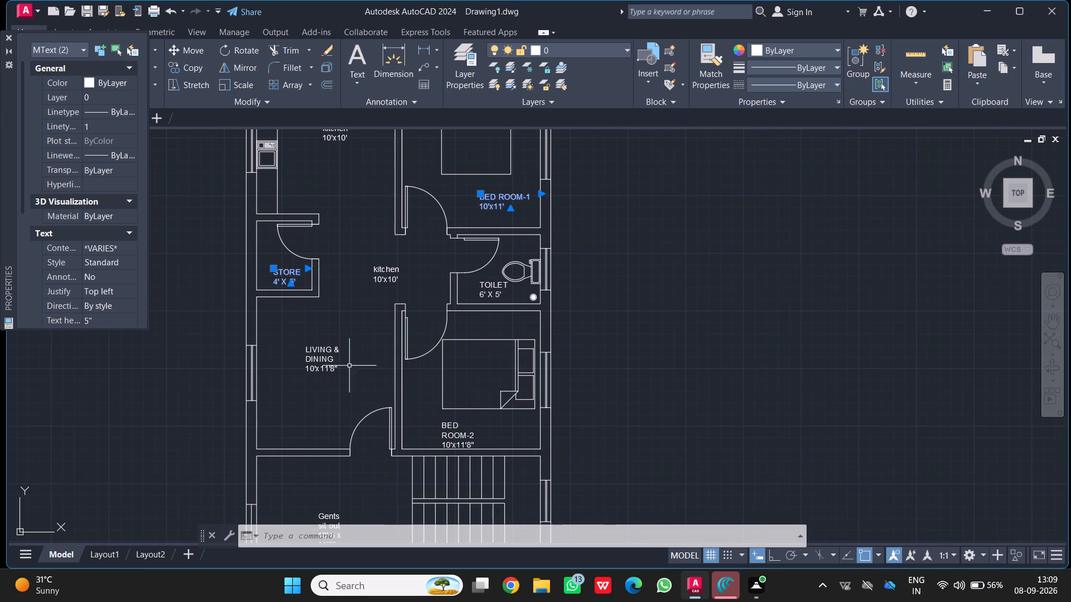
left_click(317, 354)
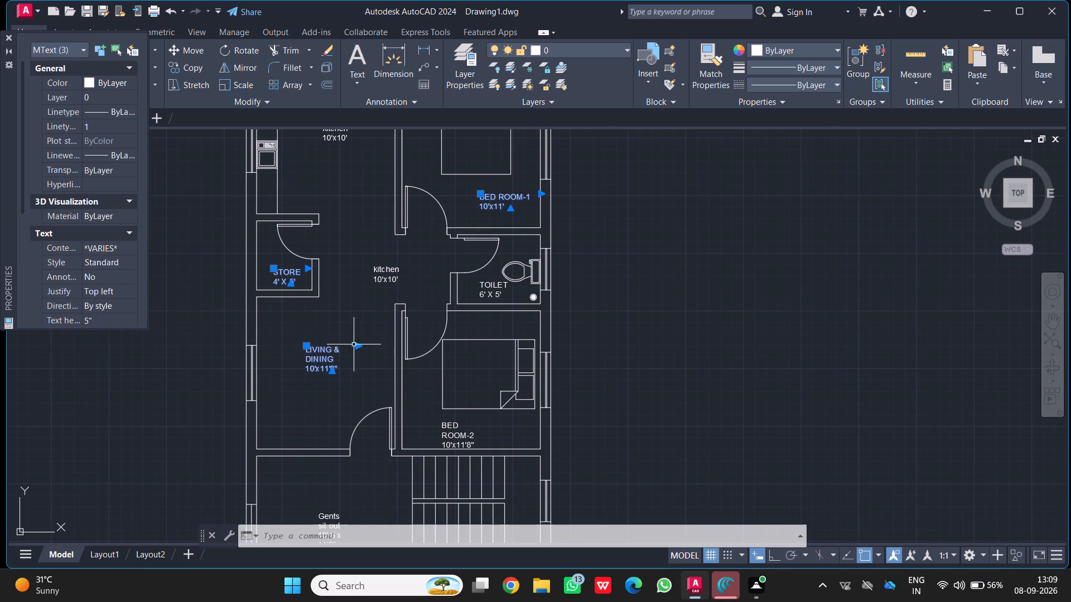
left_click_drag(354, 344, 399, 343)
left_click_drag(356, 349, 395, 351)
left_click(395, 351)
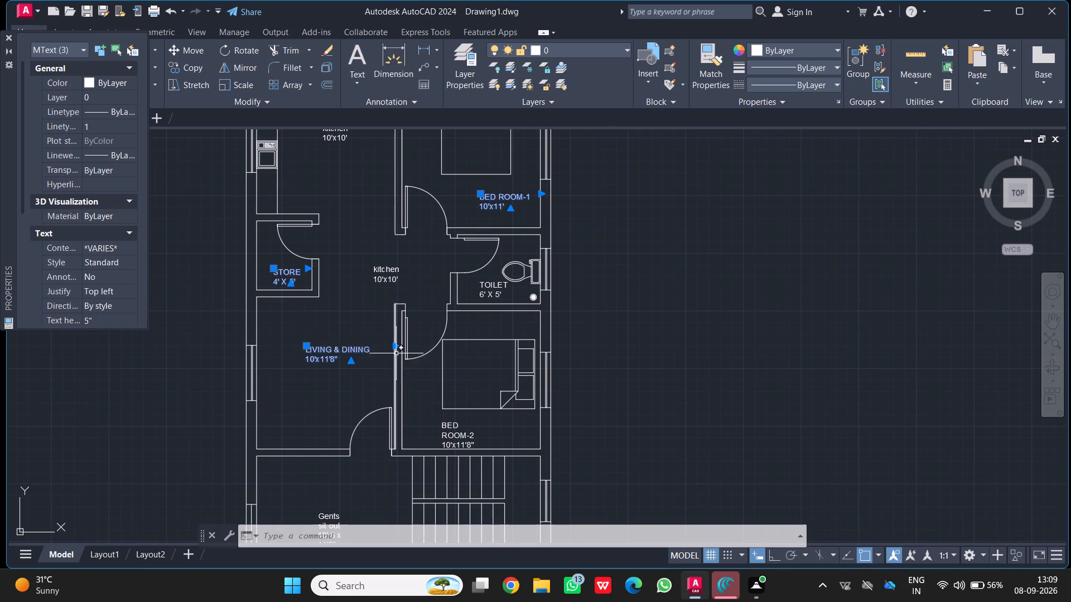
Widen the BED ROOM-2 label's text box so the room name fits on one line above its size.
left_click(454, 439)
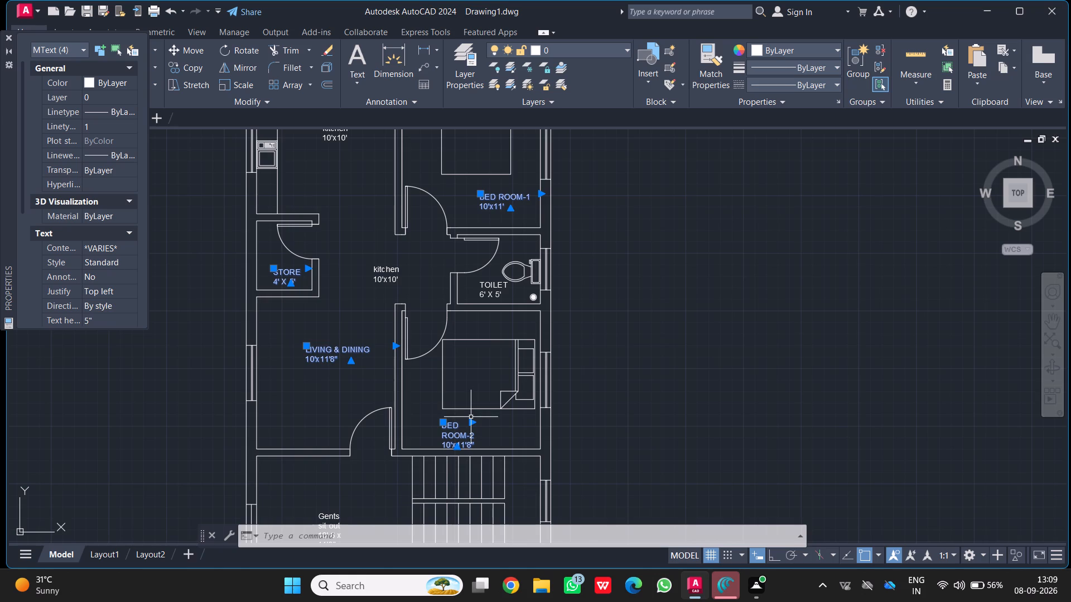
left_click_drag(471, 420, 509, 414)
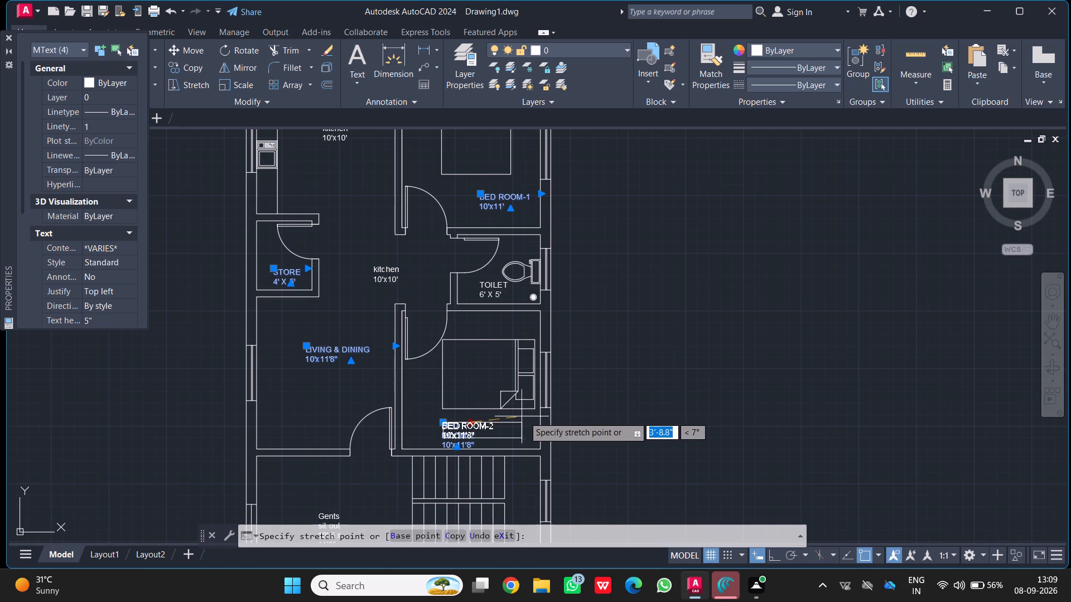
left_click(527, 418)
Widen the "Gents sit out" label's text box so the name and the size each fit on one line.
scroll(474, 459, "down", 2)
middle_click_drag(414, 484, 418, 443)
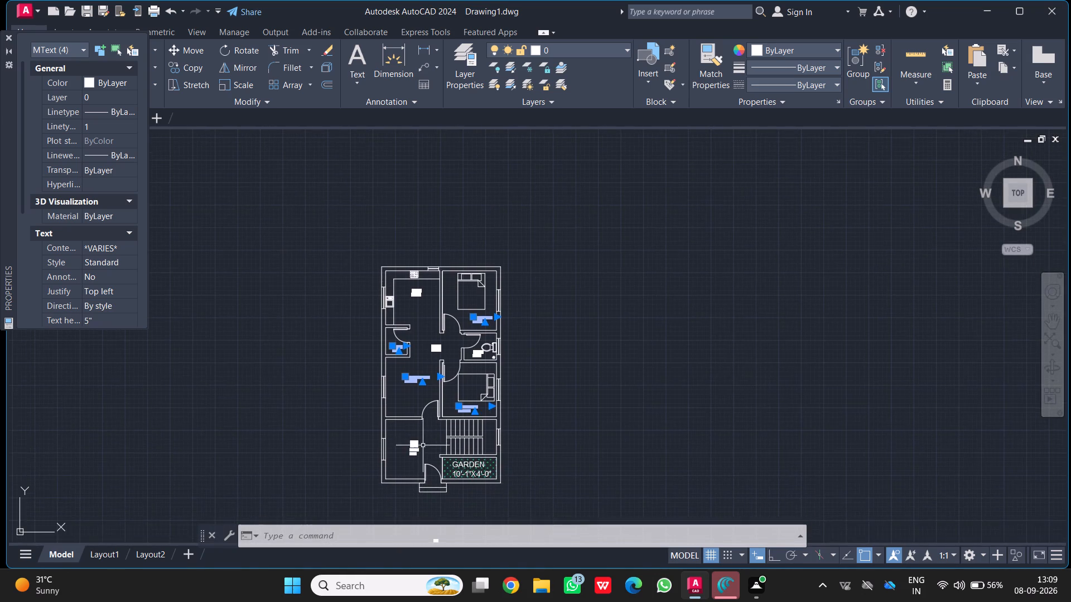
scroll(422, 445, "up", 3)
left_click(385, 434)
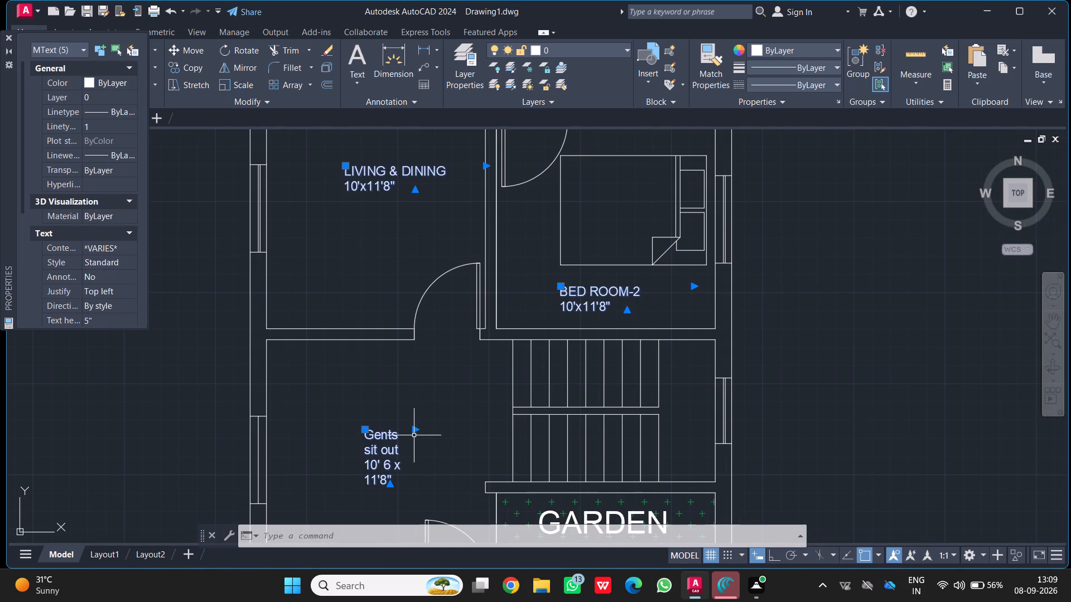
left_click_drag(413, 433, 468, 423)
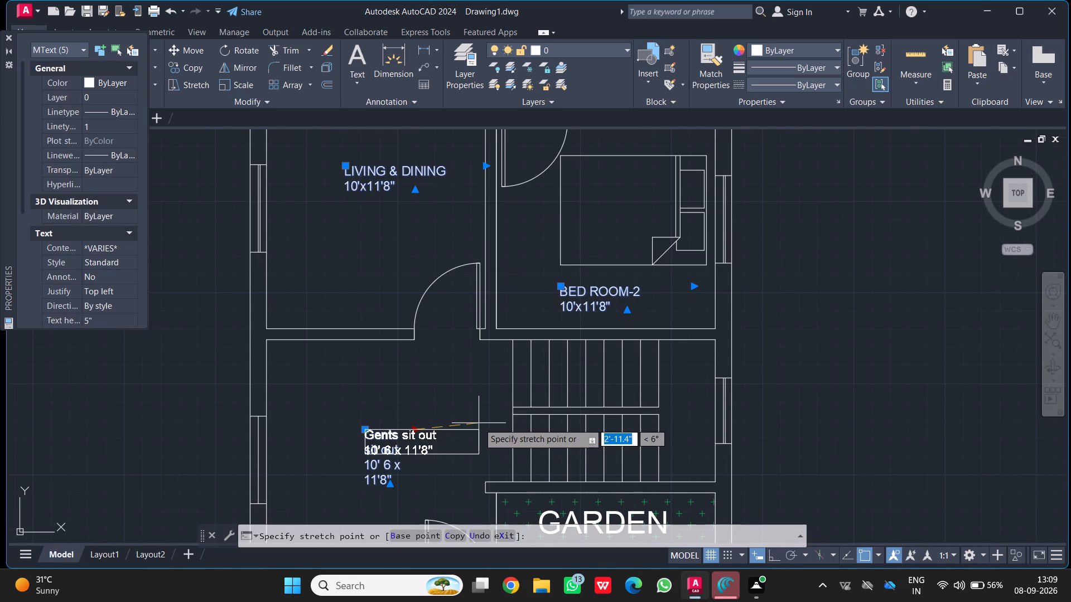
left_click(479, 423)
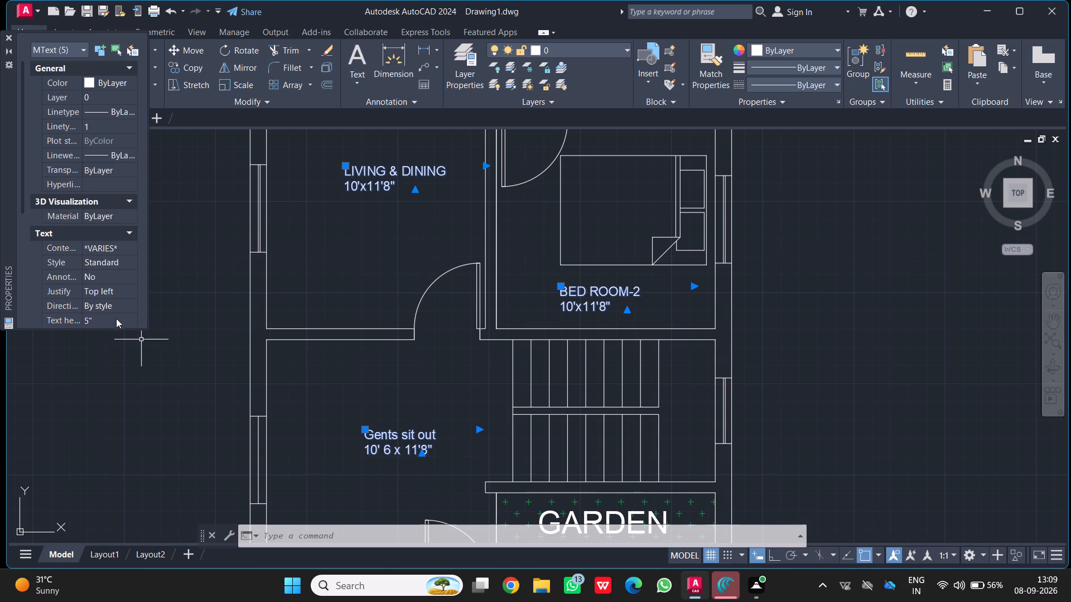
Set the text height of the five selected room labels (BED ROOM-1, STORE, LIVING & DINING, BED ROOM-2, Gents sit out) to 7".
left_click(110, 314)
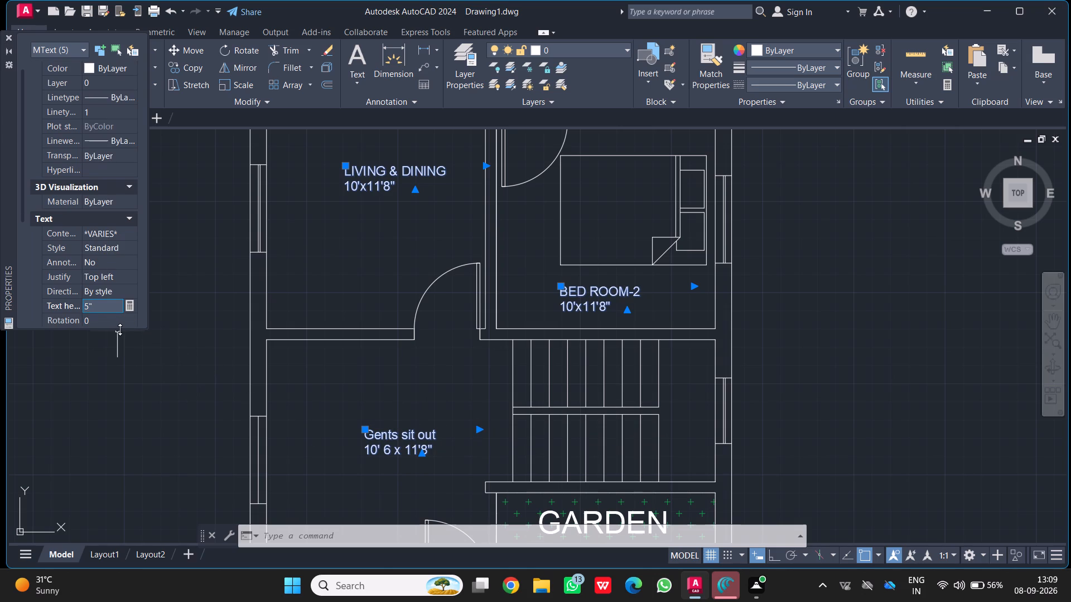
key("7")
key("shift+quotedbl")
key("Return")
scroll(348, 412, "down", 2)
middle_click_drag(387, 418, 421, 385)
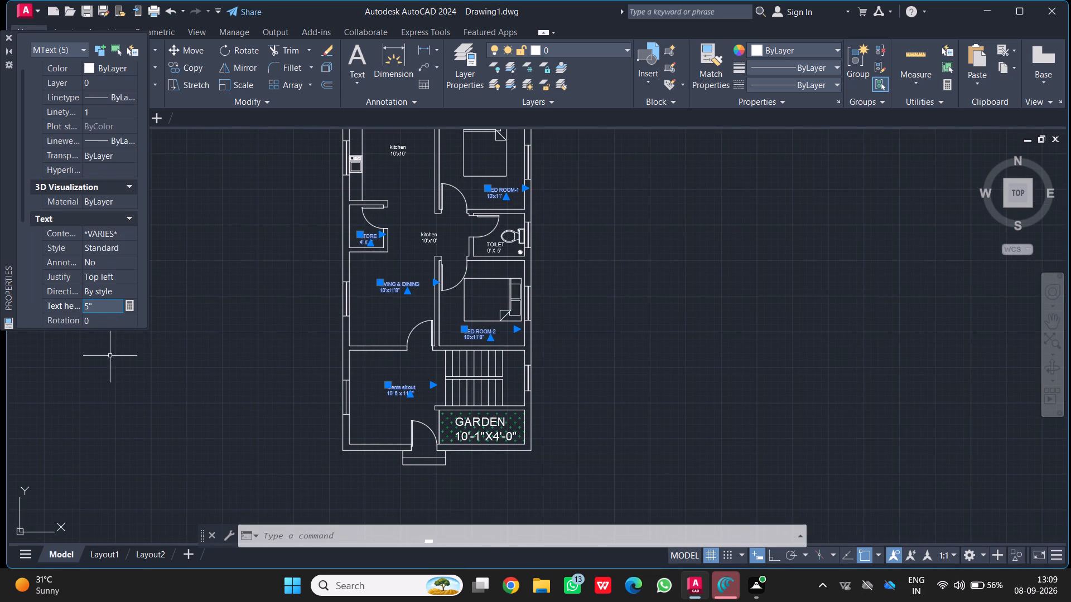
left_click(107, 305)
left_click_drag(107, 305, 27, 304)
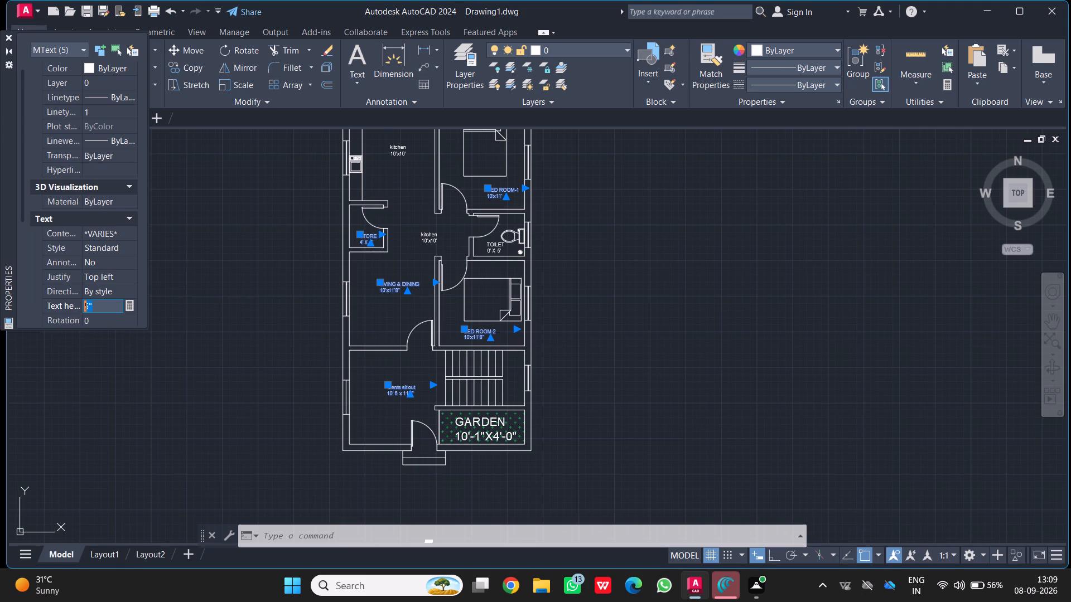
left_click_drag(27, 304, 25, 303)
type("7\"")
key("Return")
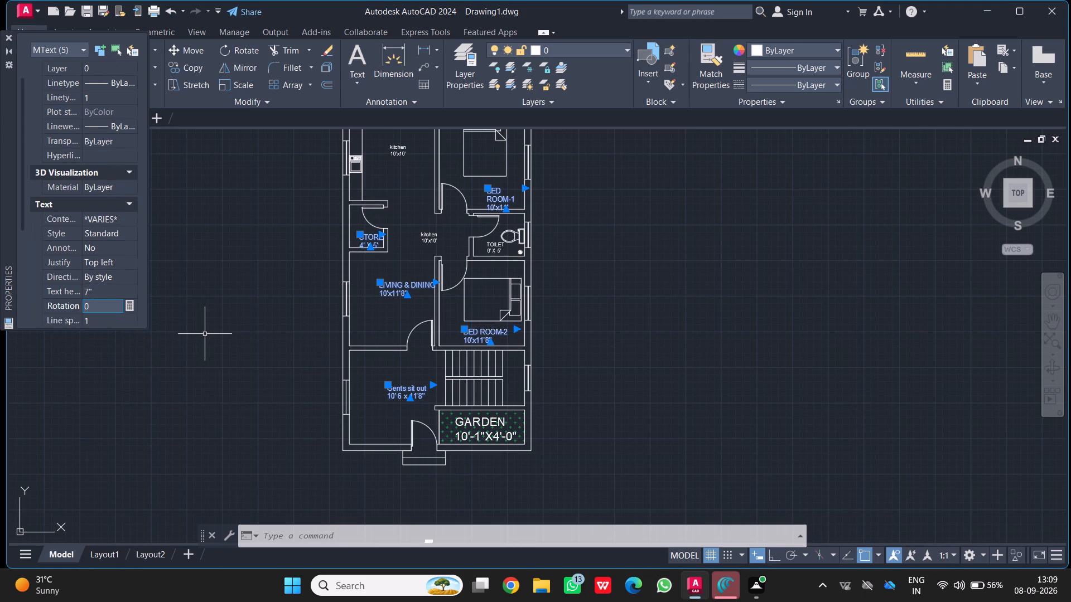
key("Escape")
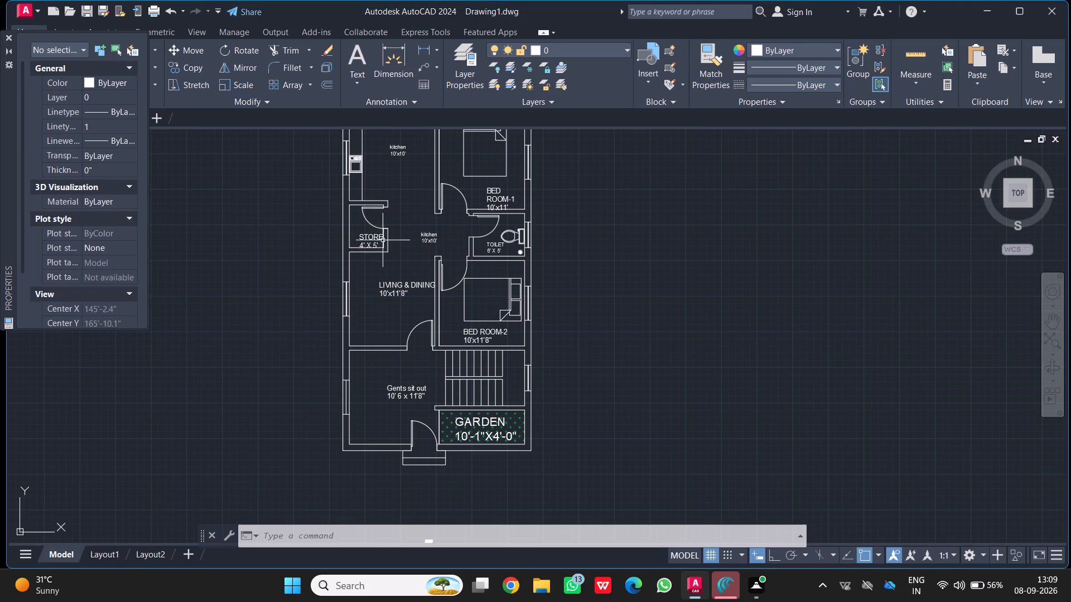
Widen the BED ROOM-1 label's text box so the room name fits on one line above its size.
left_click(490, 196)
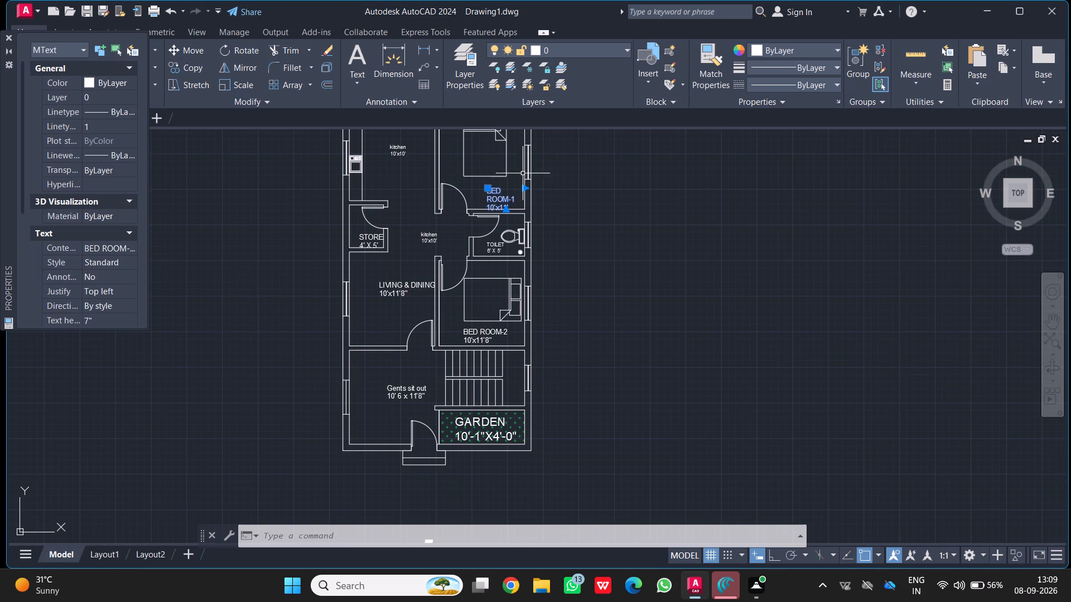
left_click_drag(523, 186, 547, 187)
left_click(550, 187)
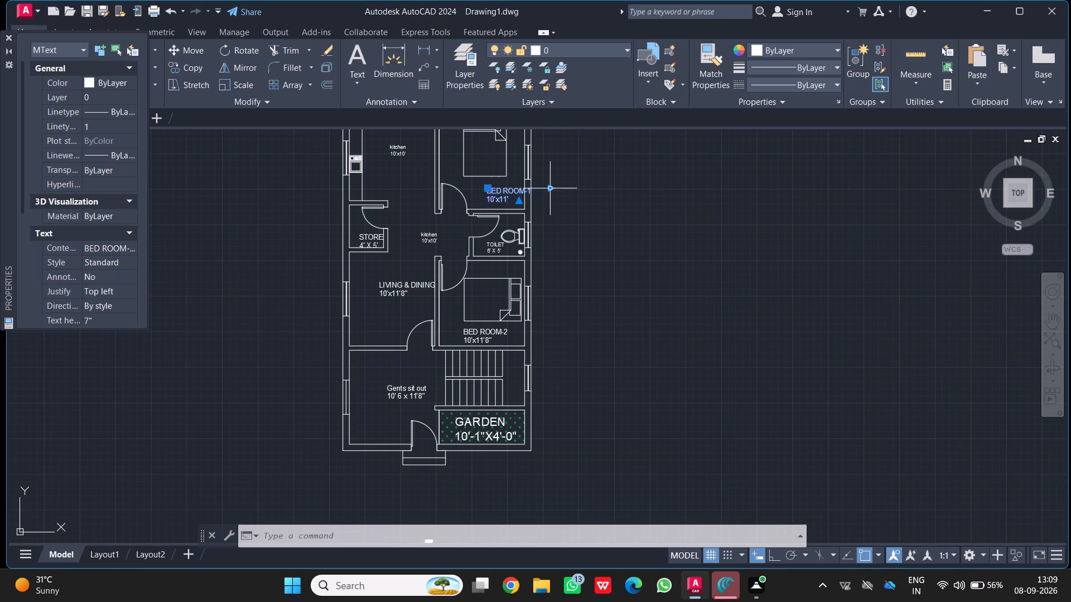
scroll(490, 195, "up", 2)
key("Escape")
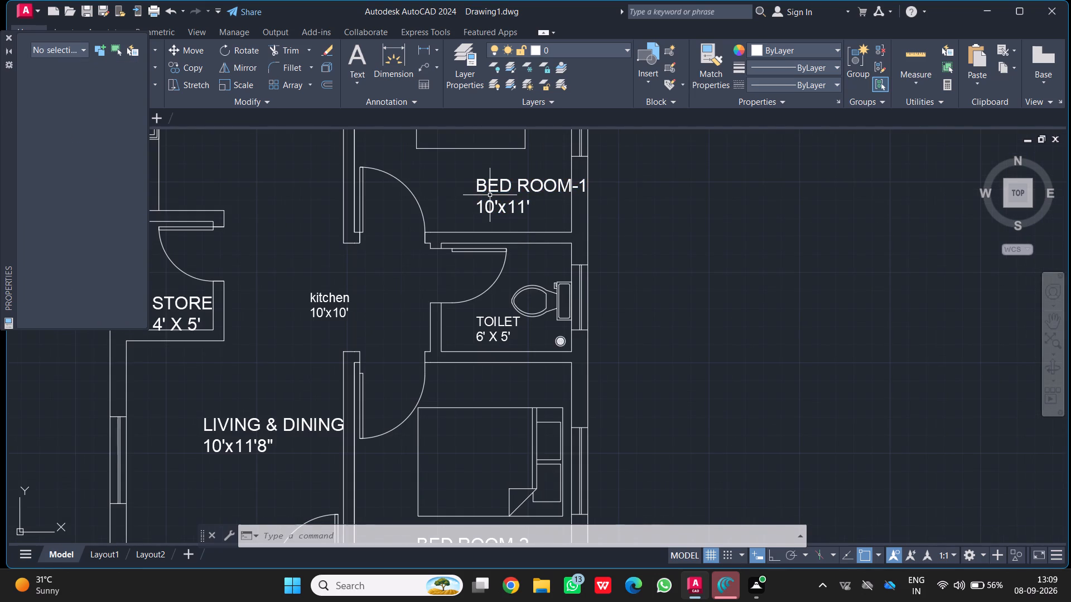
Move the BED ROOM-1 label away from the outer wall toward the door so it sits inside the room.
left_click(512, 189)
key("m")
key("Return")
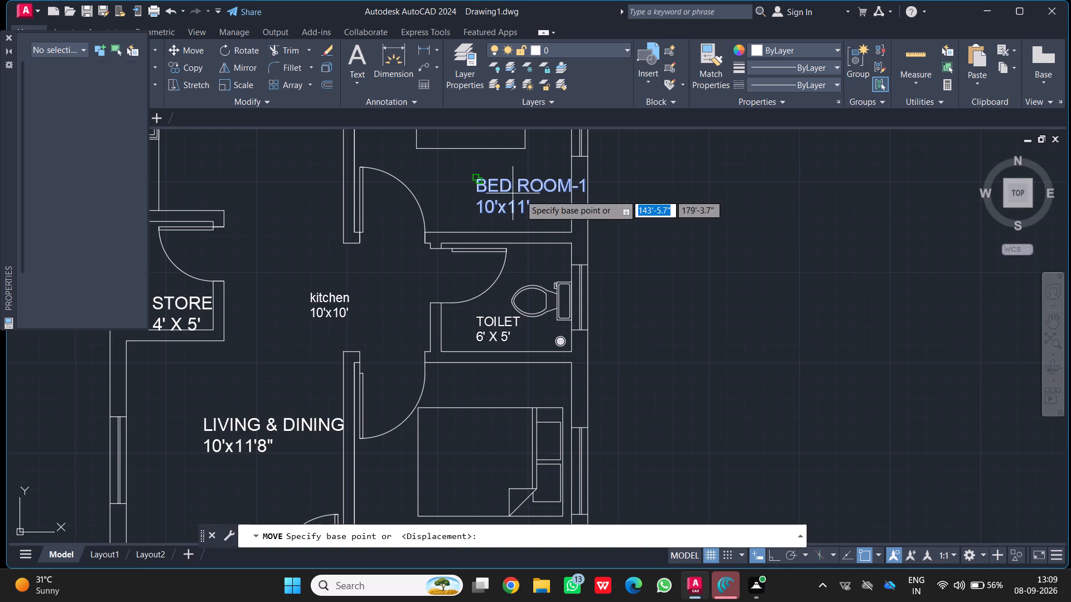
left_click(534, 176)
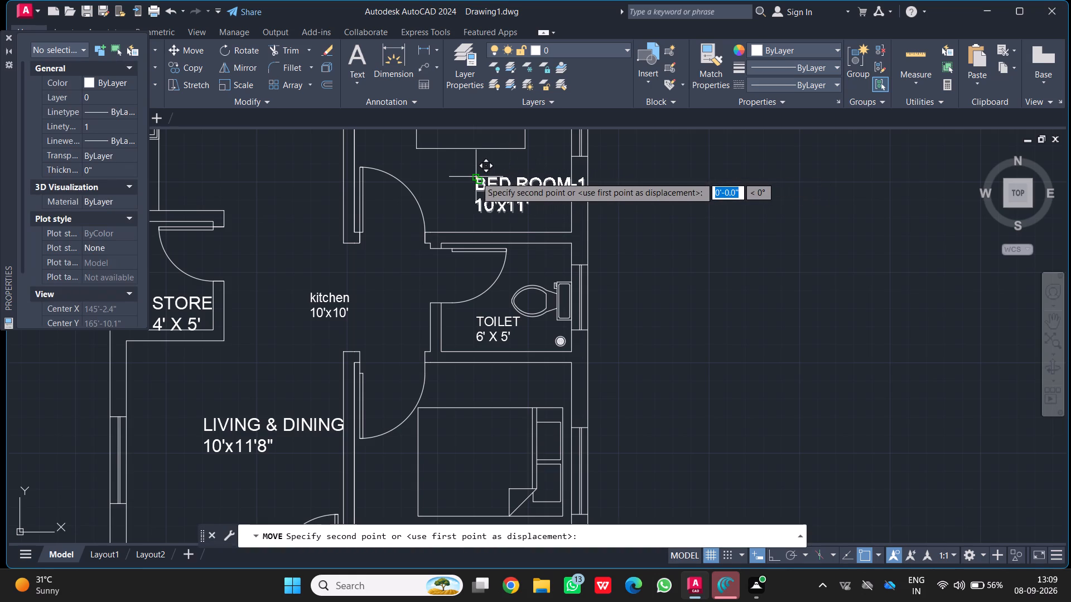
left_click(433, 182)
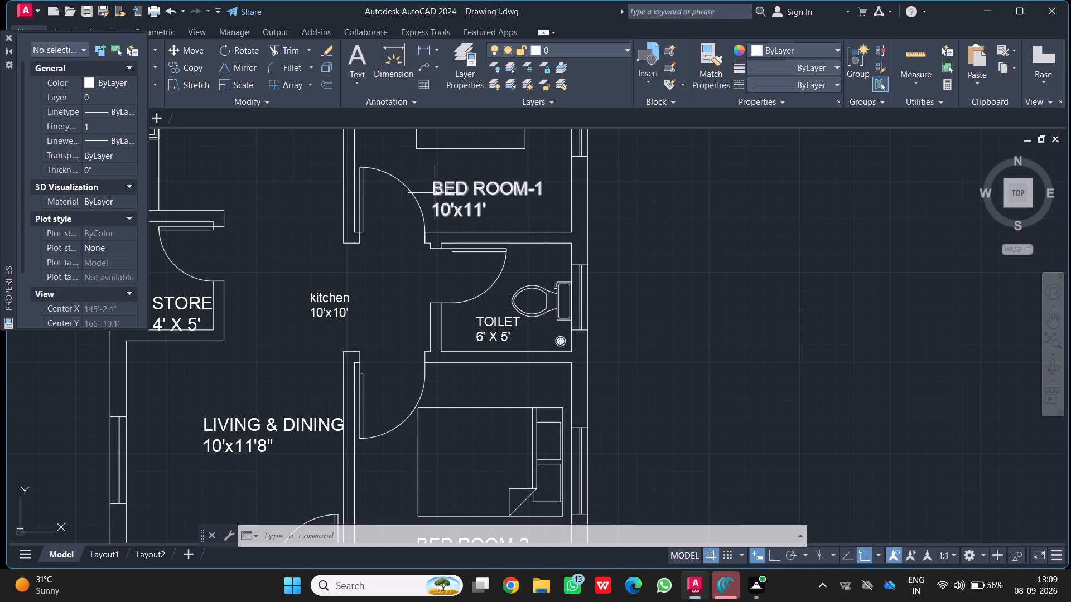
Open the spare kitchen label below the floor plan for editing and widen its text box to hold a longer title.
scroll(440, 234, "down", 4)
scroll(450, 319, "up", 1)
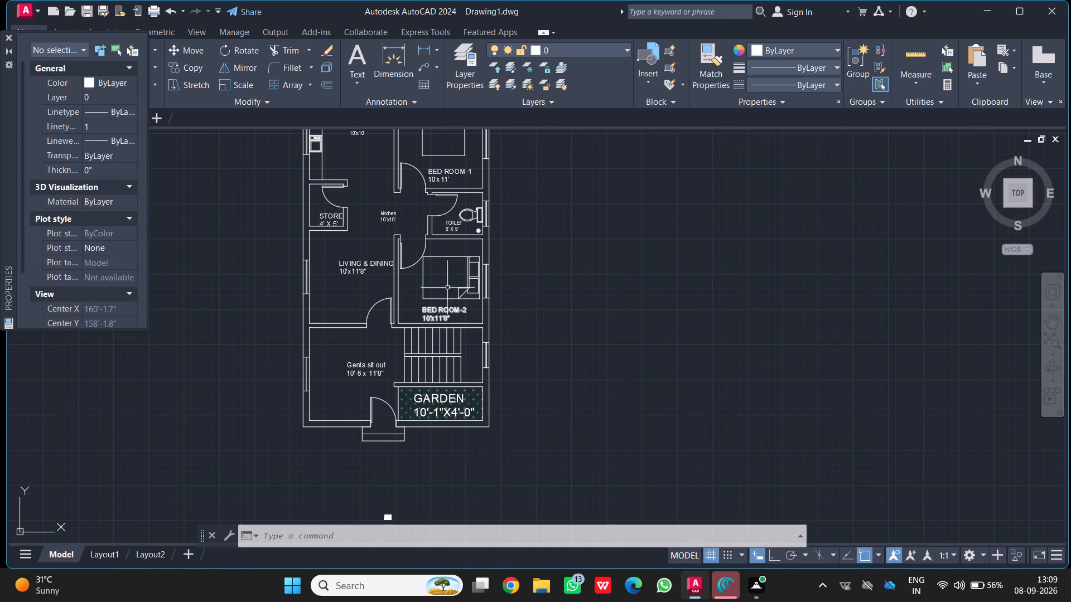
scroll(331, 228, "up", 2)
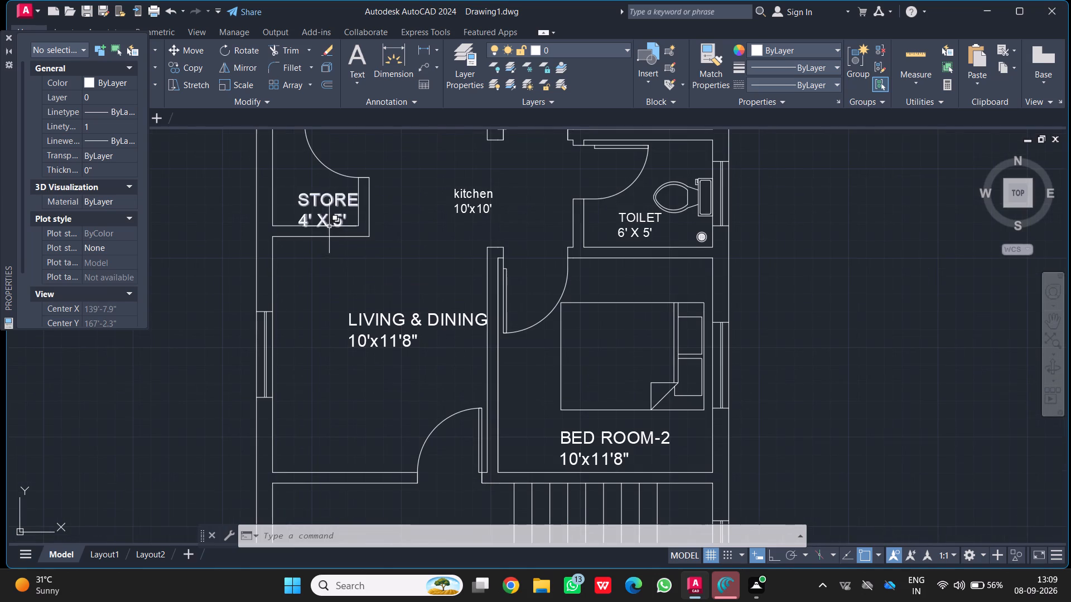
scroll(412, 344, "down", 1)
middle_click_drag(418, 368, 412, 312)
scroll(412, 312, "down", 3)
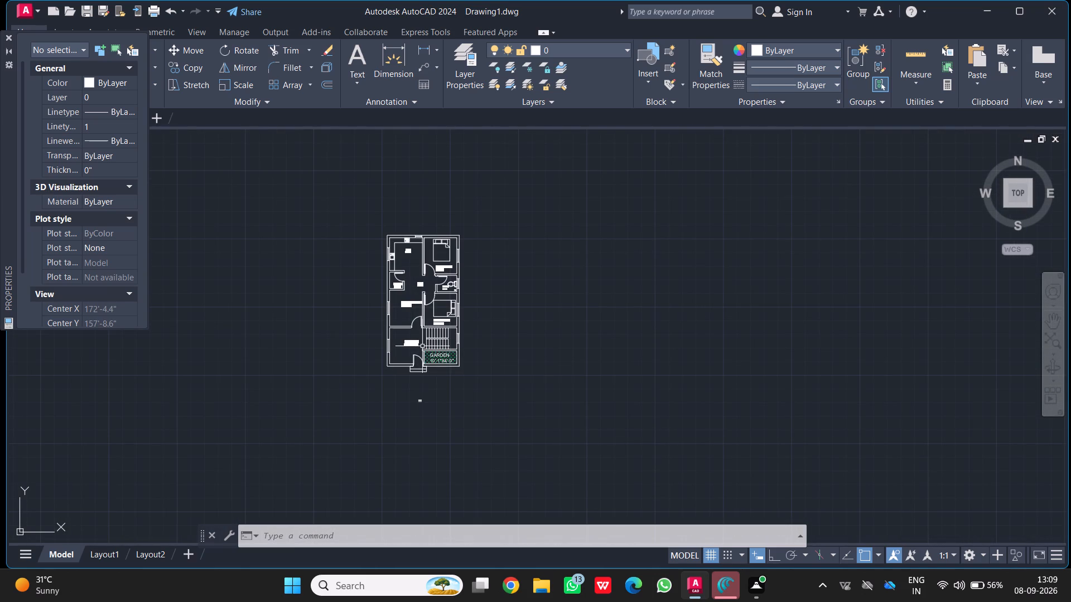
scroll(417, 420, "up", 4)
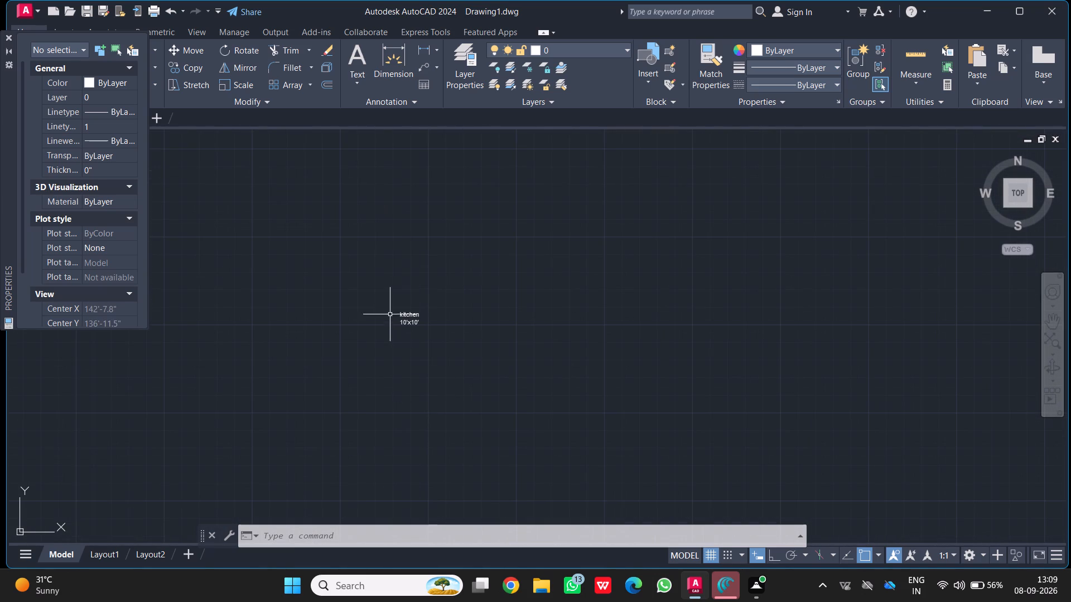
left_click(412, 314)
left_click(412, 314)
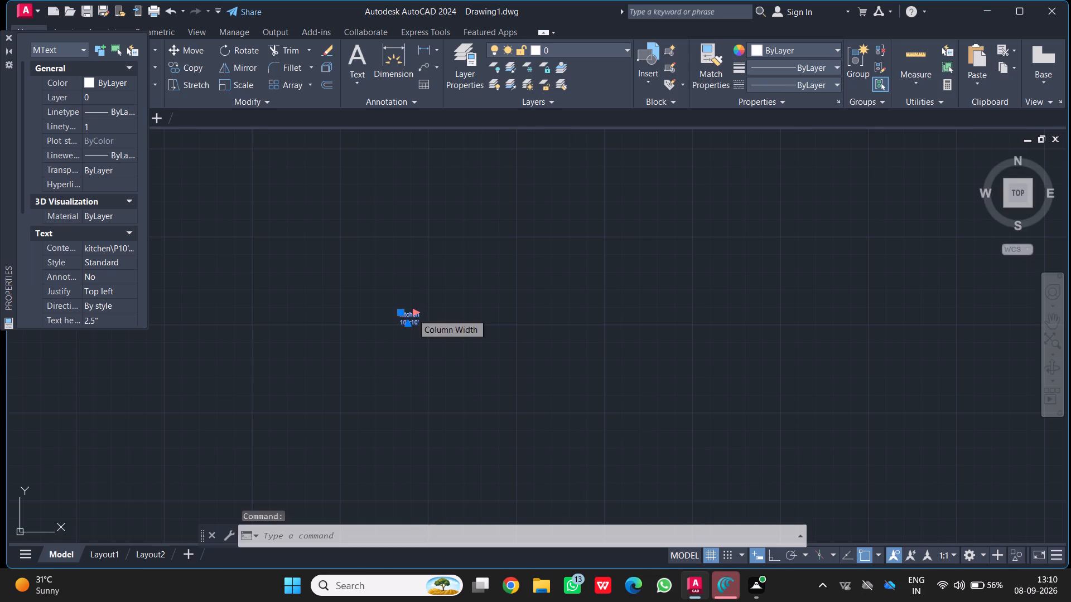
scroll(416, 322, "up", 5)
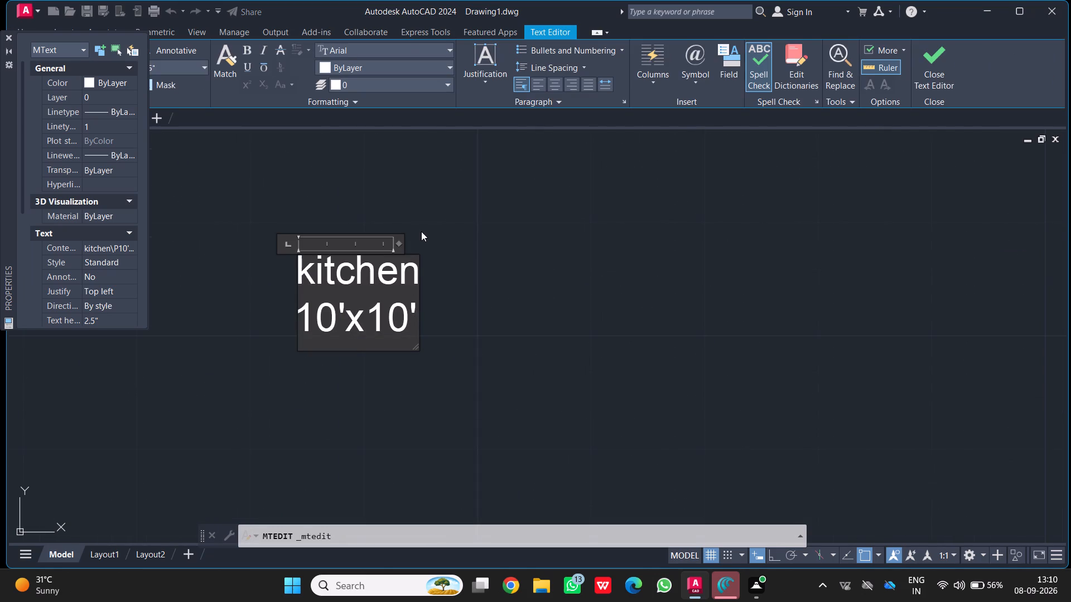
left_click_drag(399, 240, 528, 227)
left_click_drag(397, 244, 760, 156)
Replace the spare kitchen label's entire text with "ground floor plan".
left_click_drag(490, 331, 260, 277)
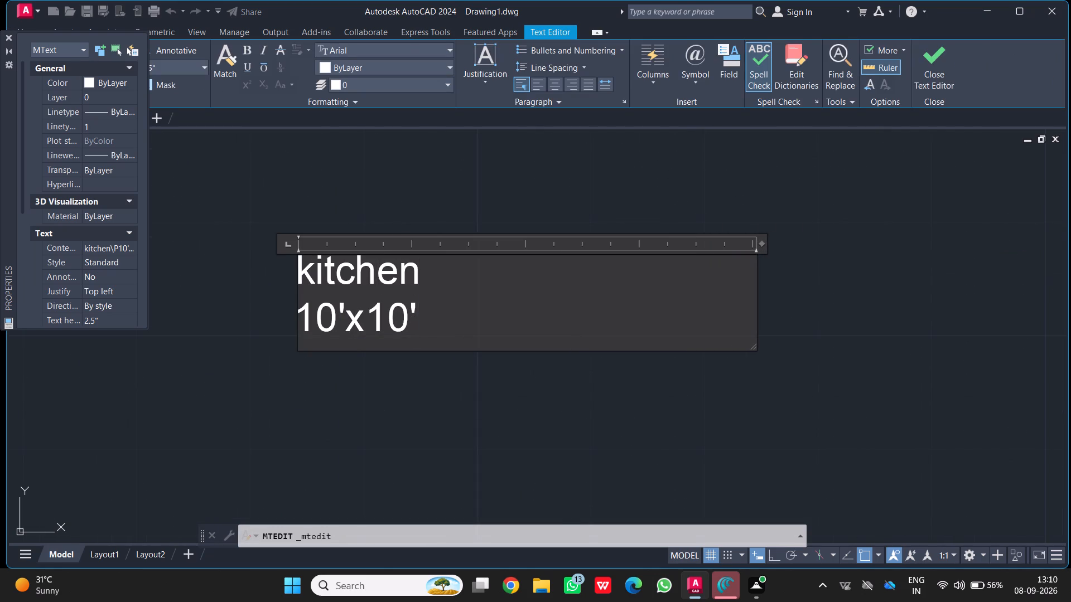
left_click_drag(260, 277, 149, 240)
key("BackSpace")
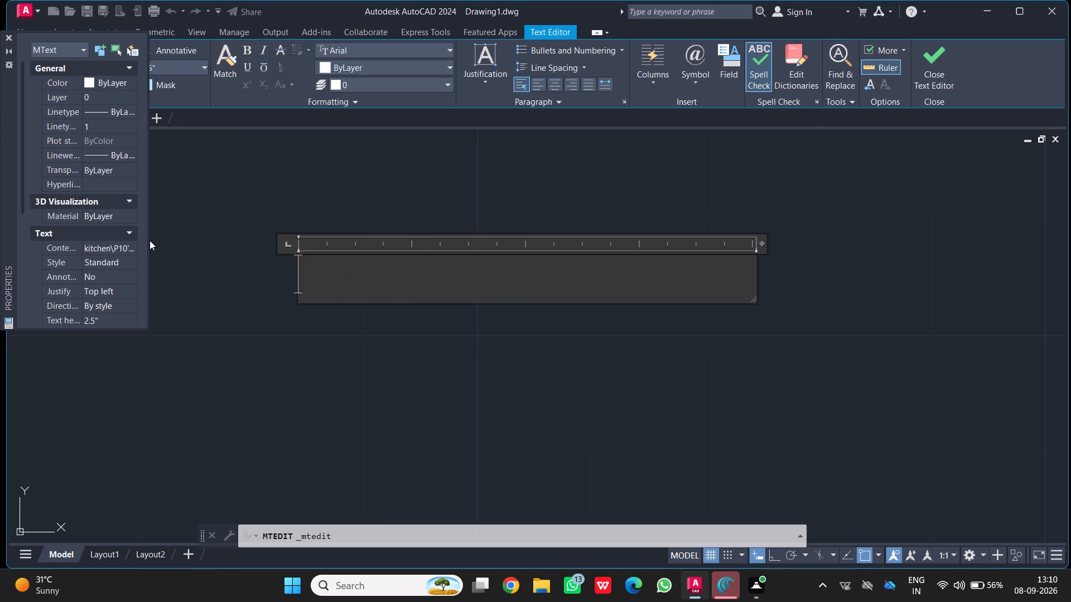
type("grounf")
key("BackSpace")
key("d")
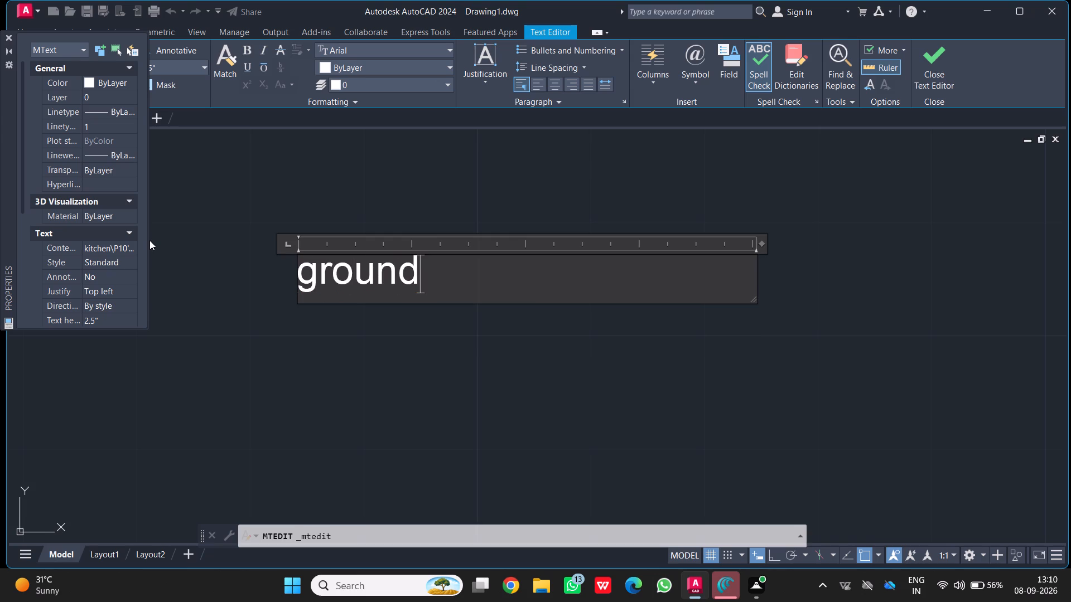
key("space")
type("floo")
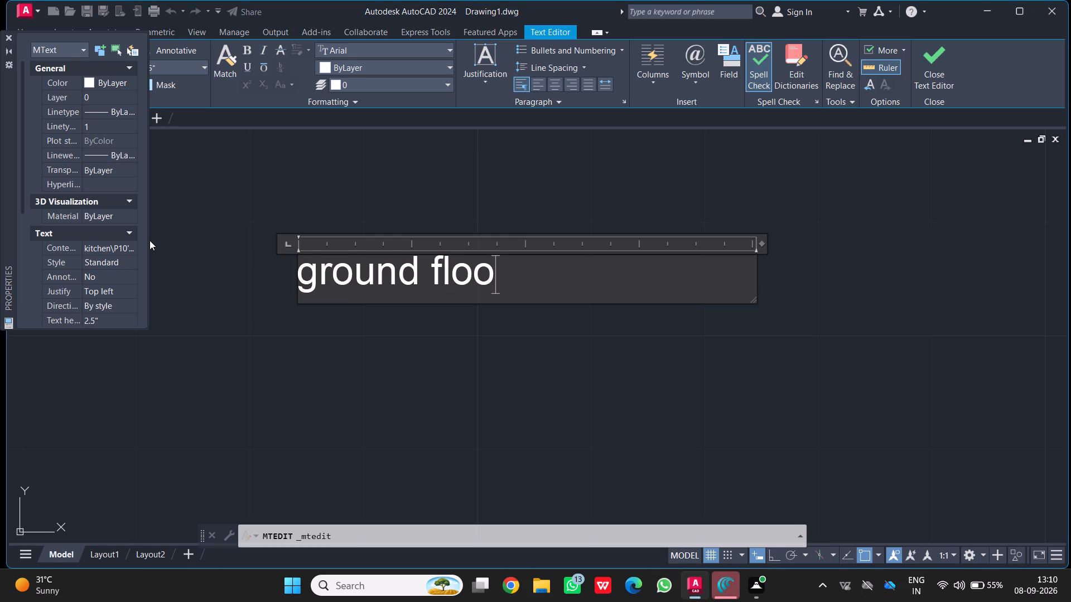
key("r")
key("space")
type("pl")
type("an")
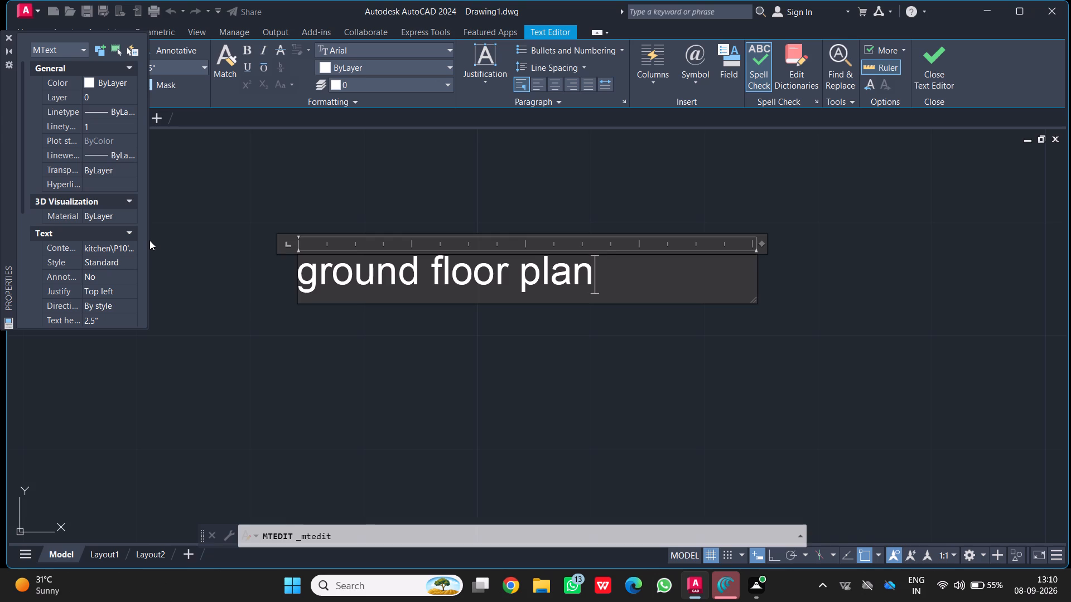
key("space")
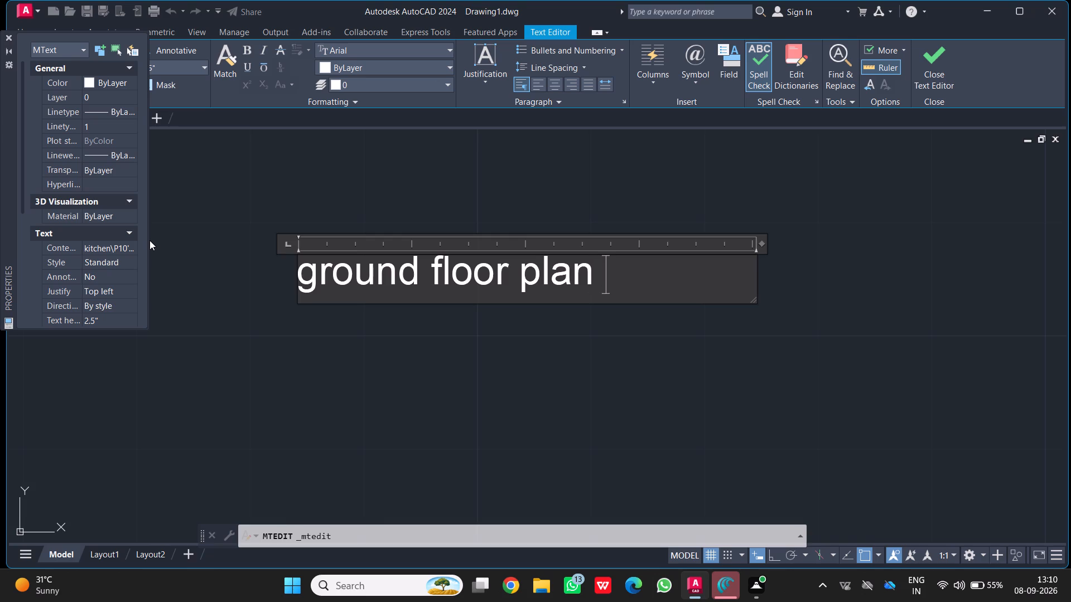
left_click_drag(291, 385, 332, 460)
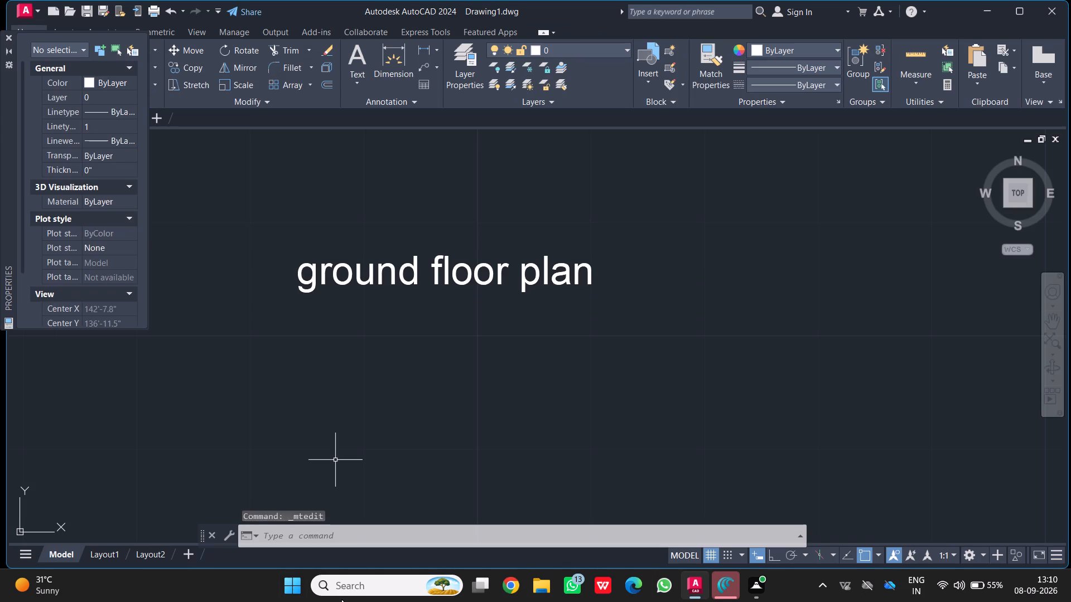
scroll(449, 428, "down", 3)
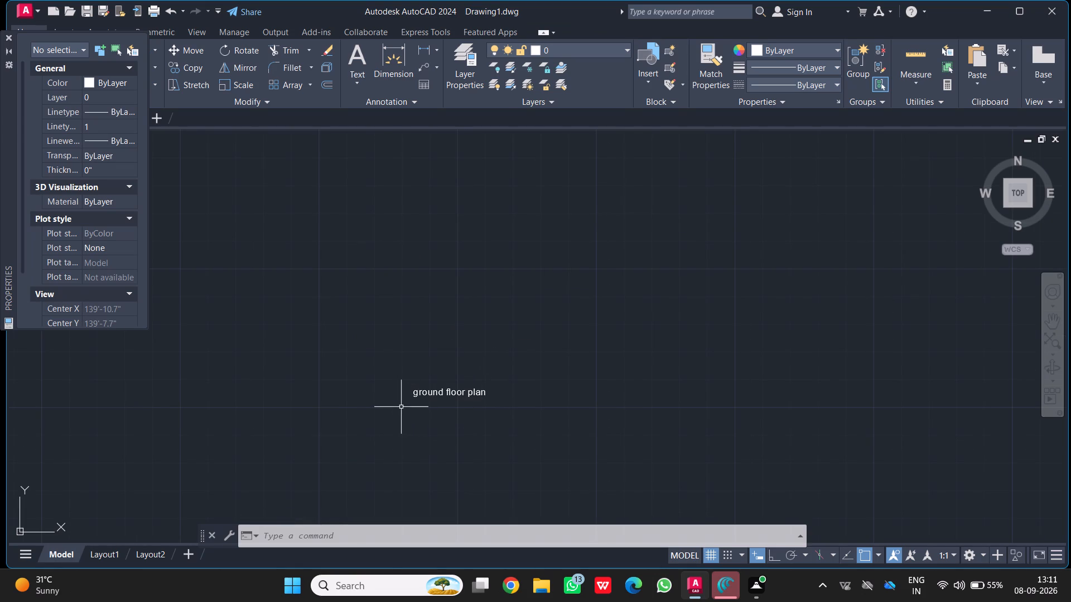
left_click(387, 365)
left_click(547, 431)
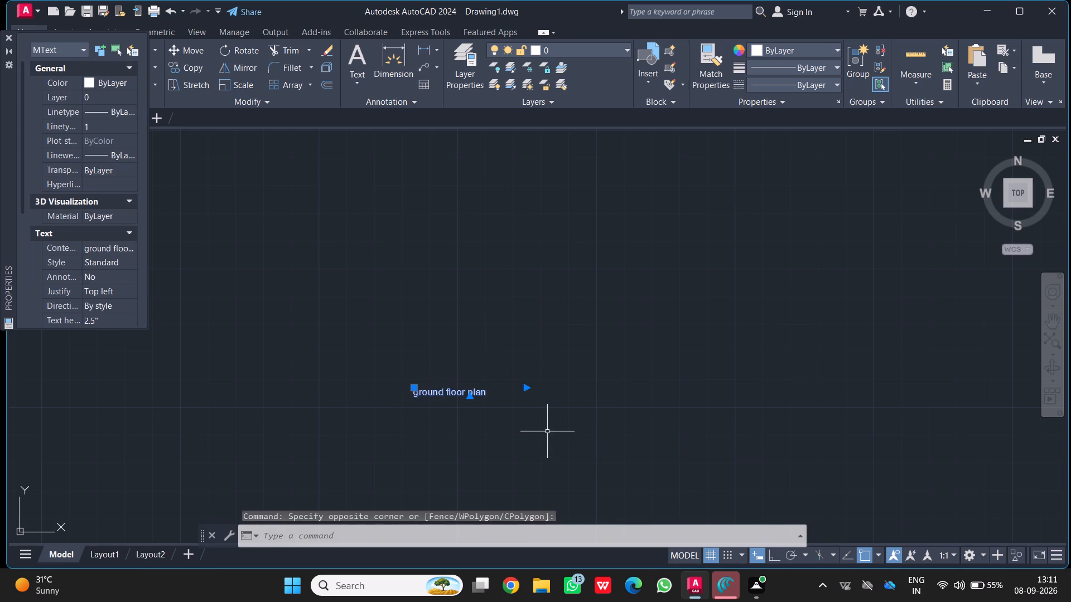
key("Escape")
Draw a horizontal underline about 2'-5" long beneath the "ground floor plan" title.
middle_click_drag(475, 433, 519, 346)
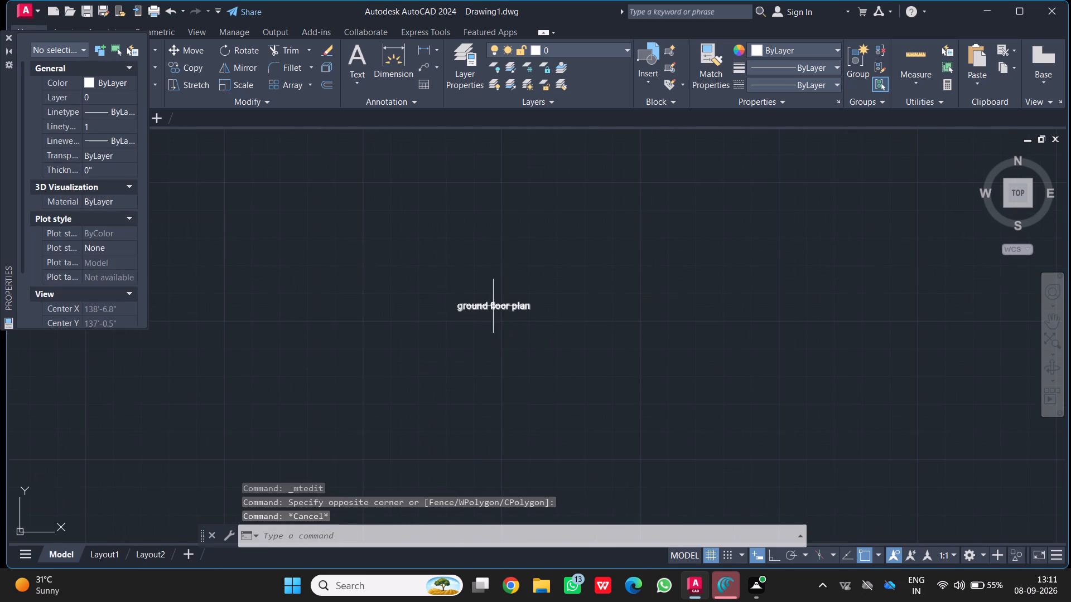
key("l")
key("Return")
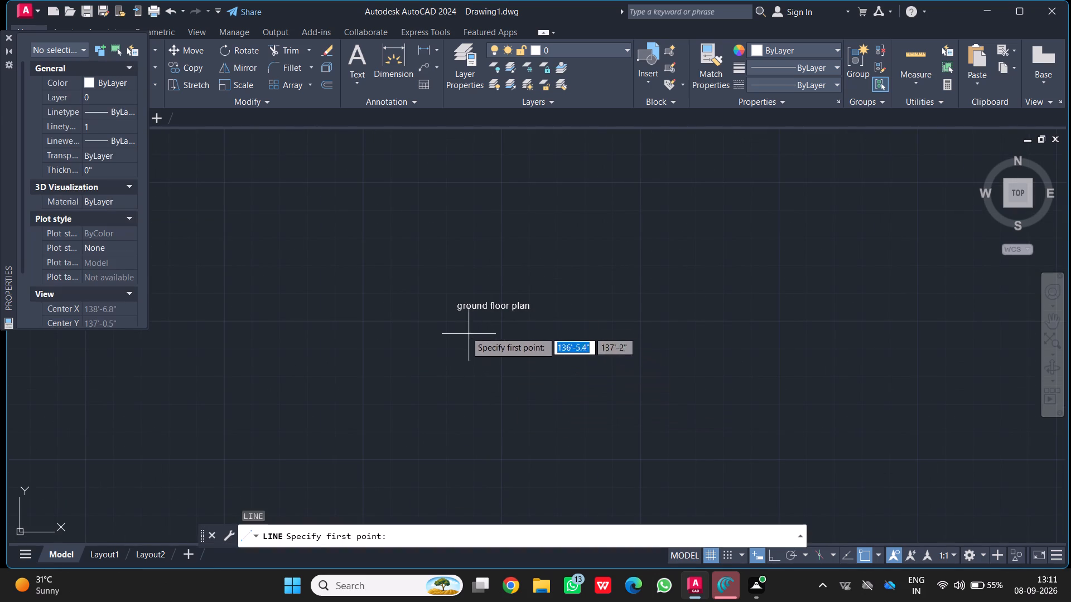
left_click(450, 319)
left_click(535, 318)
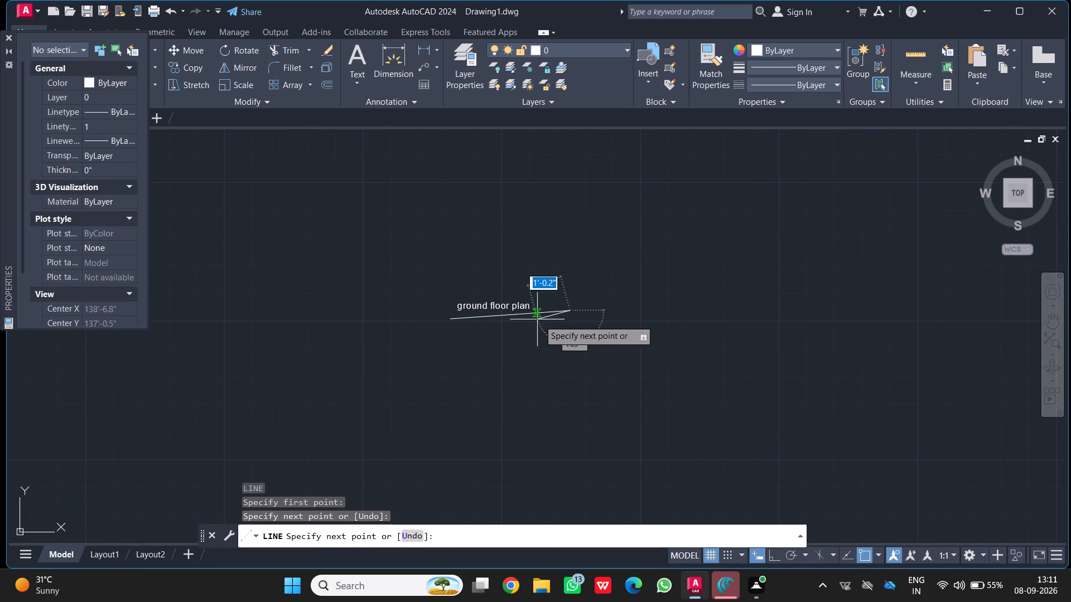
key("ctrl+z")
scroll(509, 330, "up", 3)
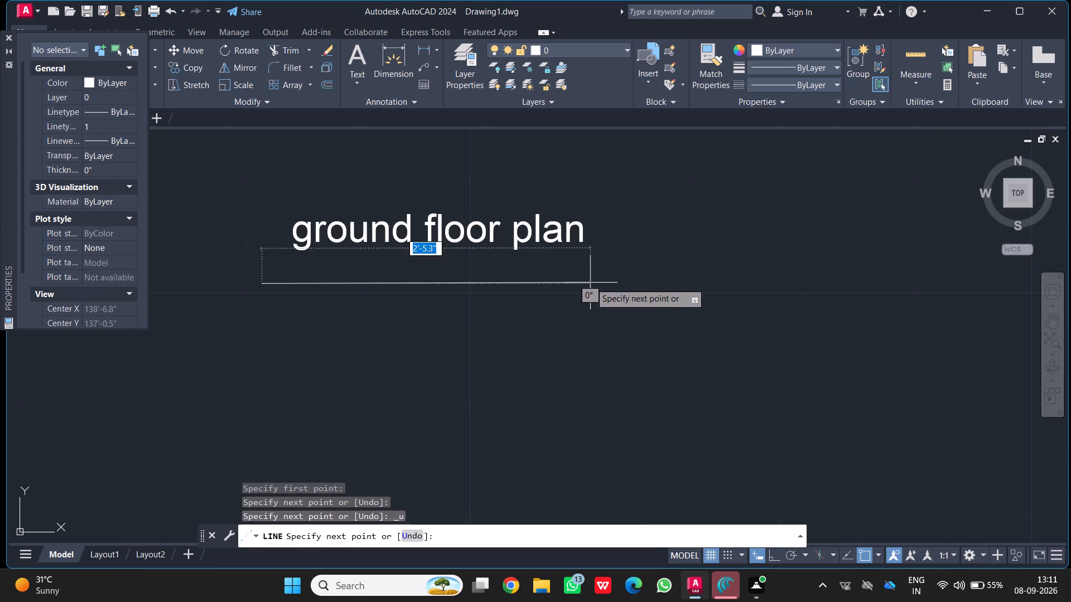
left_click(590, 283)
key("Return")
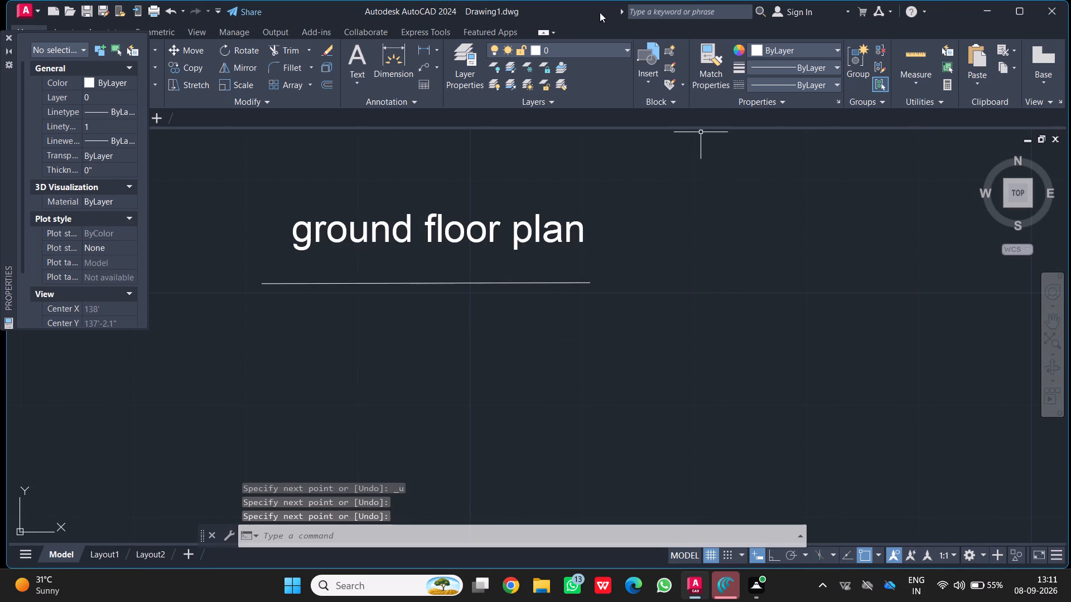
Load the HIDDEN linetype from acadiso.lin and make it the current linetype.
left_click(816, 81)
left_click(790, 140)
left_click(804, 91)
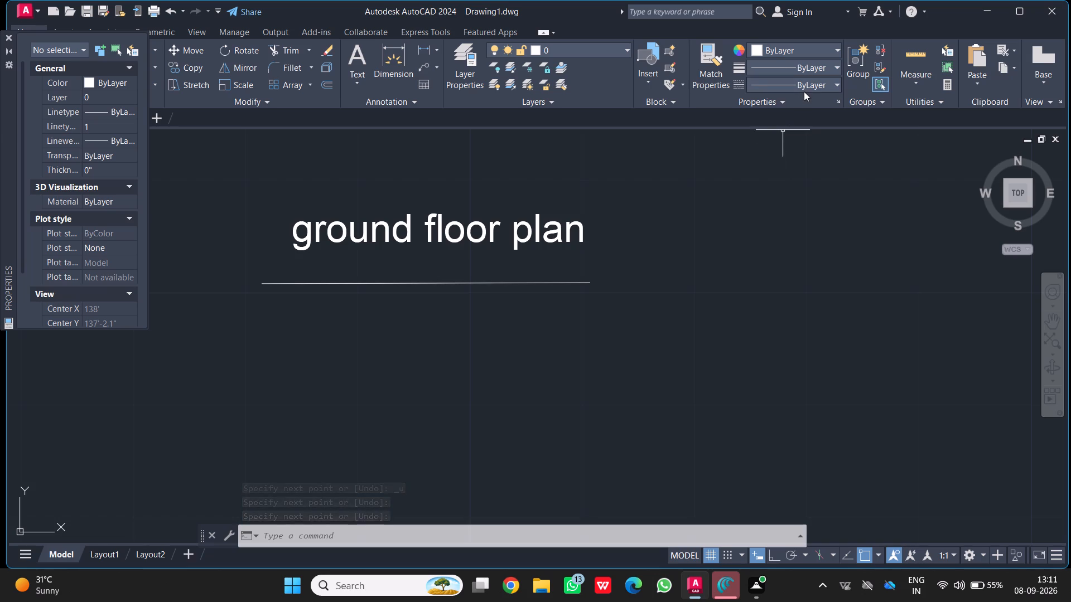
left_click(787, 153)
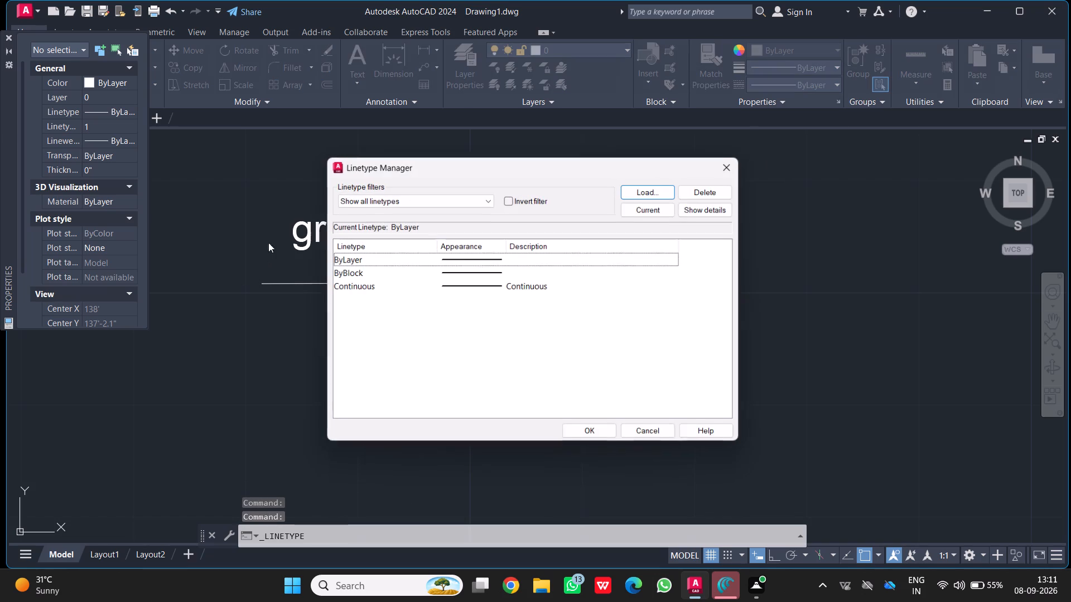
left_click(645, 194)
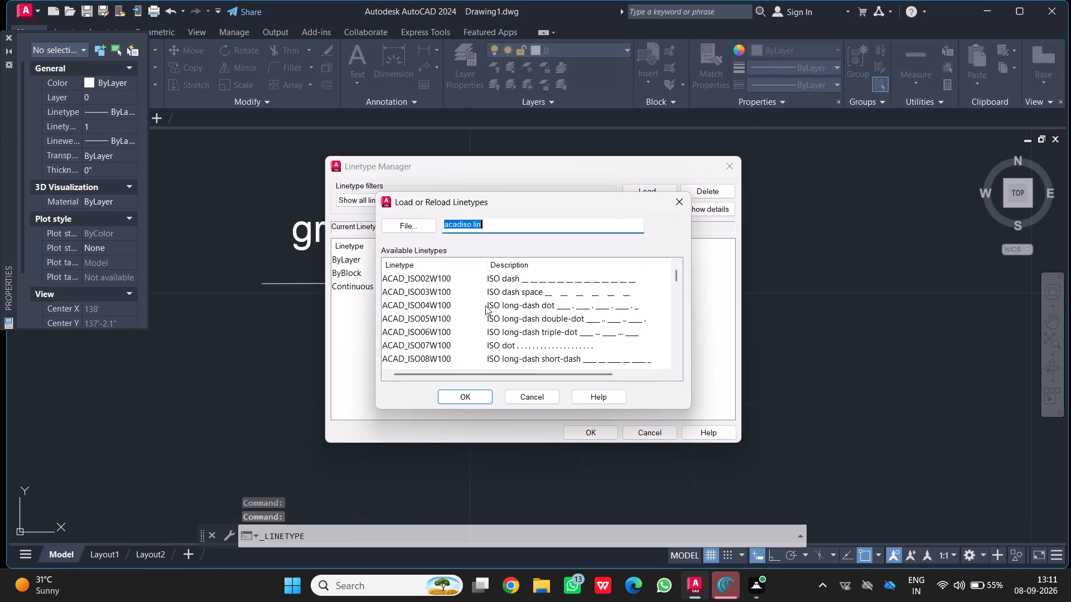
scroll(485, 305, "down", 11)
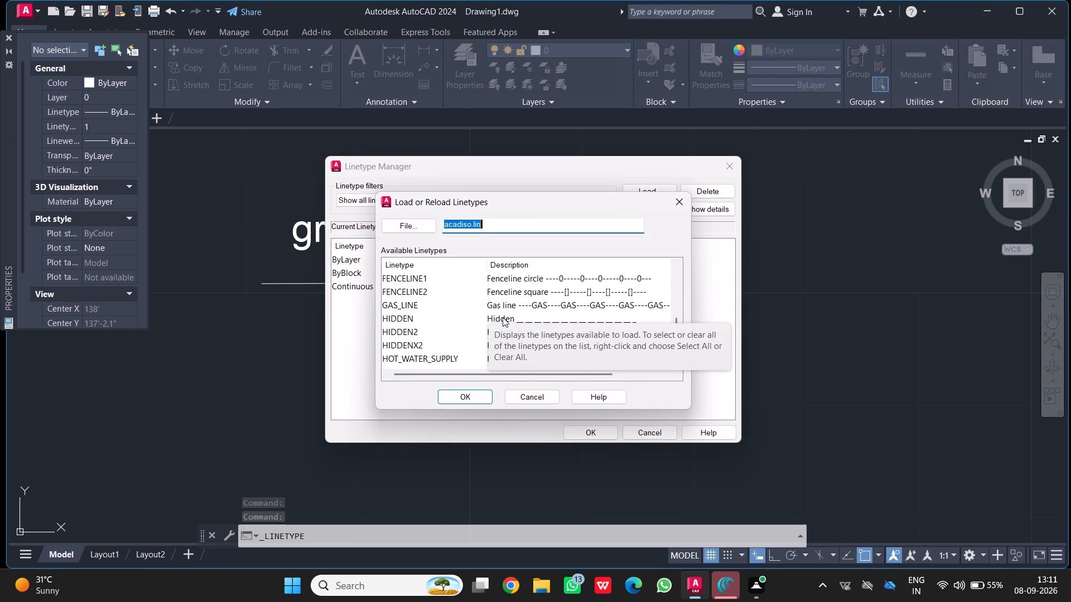
left_click(506, 318)
left_click(485, 396)
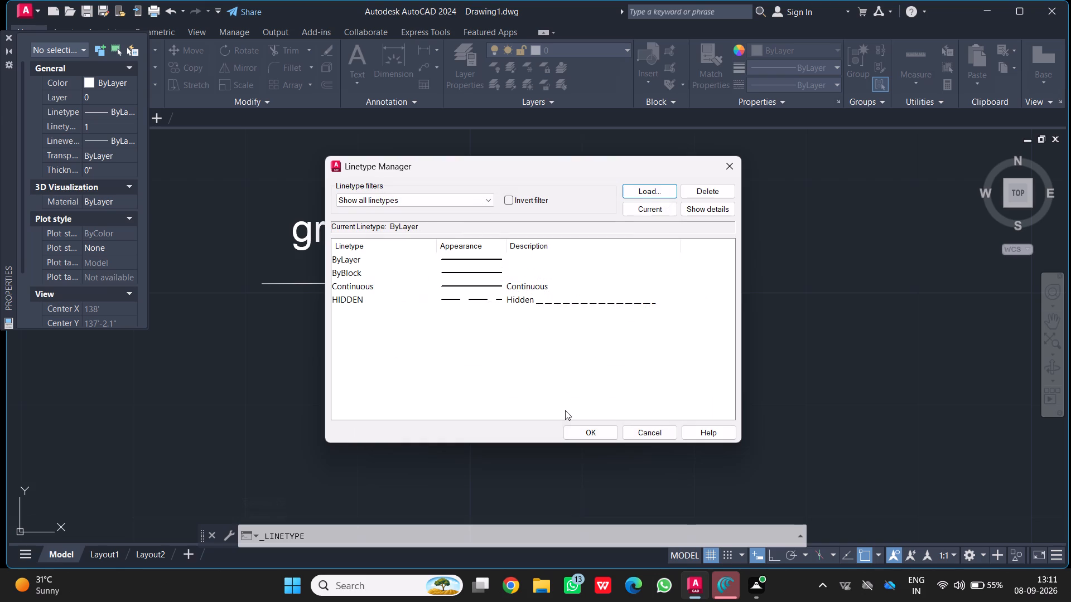
left_click(532, 297)
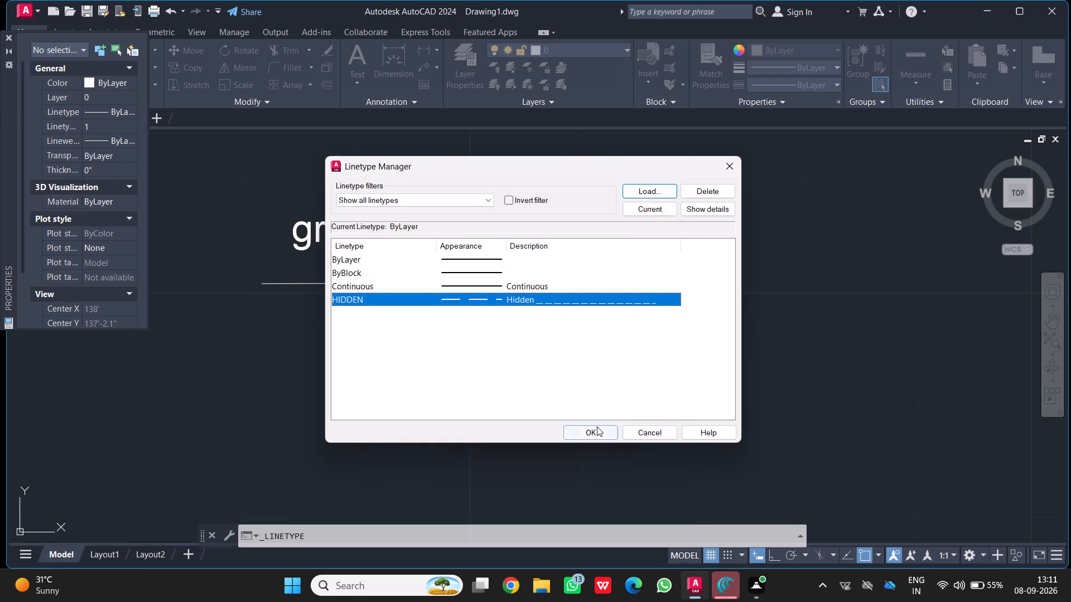
left_click(597, 426)
left_click(834, 89)
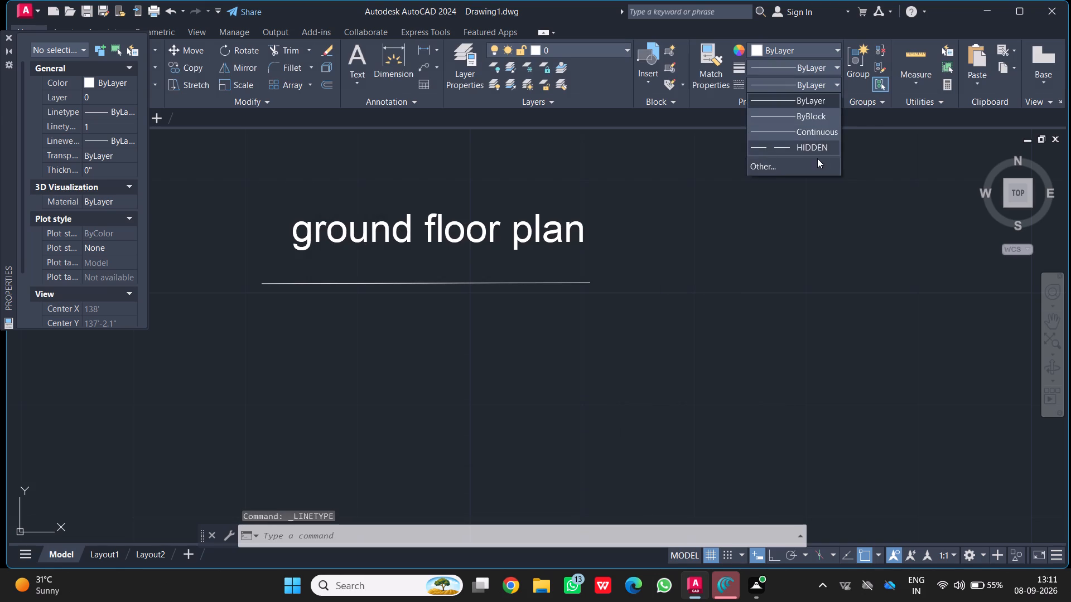
left_click(811, 151)
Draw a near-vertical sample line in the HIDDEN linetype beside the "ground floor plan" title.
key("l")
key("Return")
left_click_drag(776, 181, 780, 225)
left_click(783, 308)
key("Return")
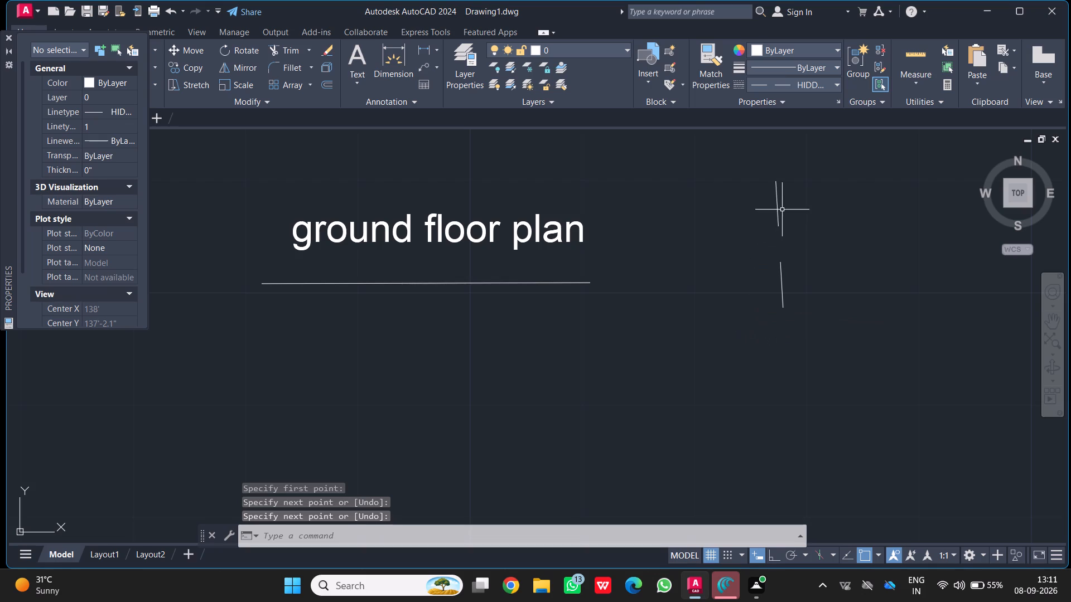
Show the HIDDEN linetype's details and set the global scale factor to 0.4.
left_click(799, 82)
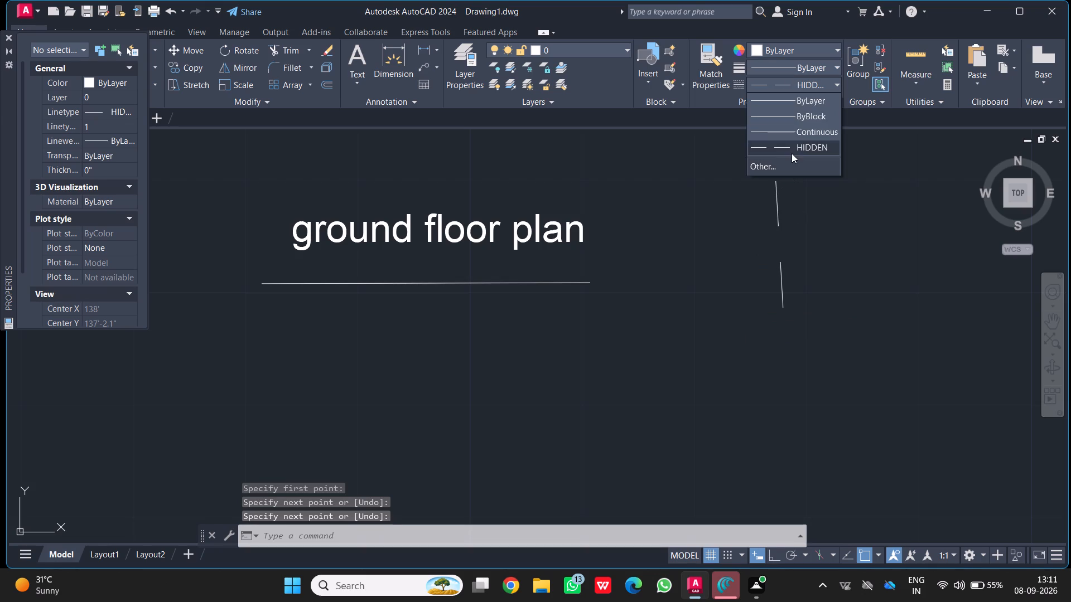
left_click(787, 156)
left_click(800, 88)
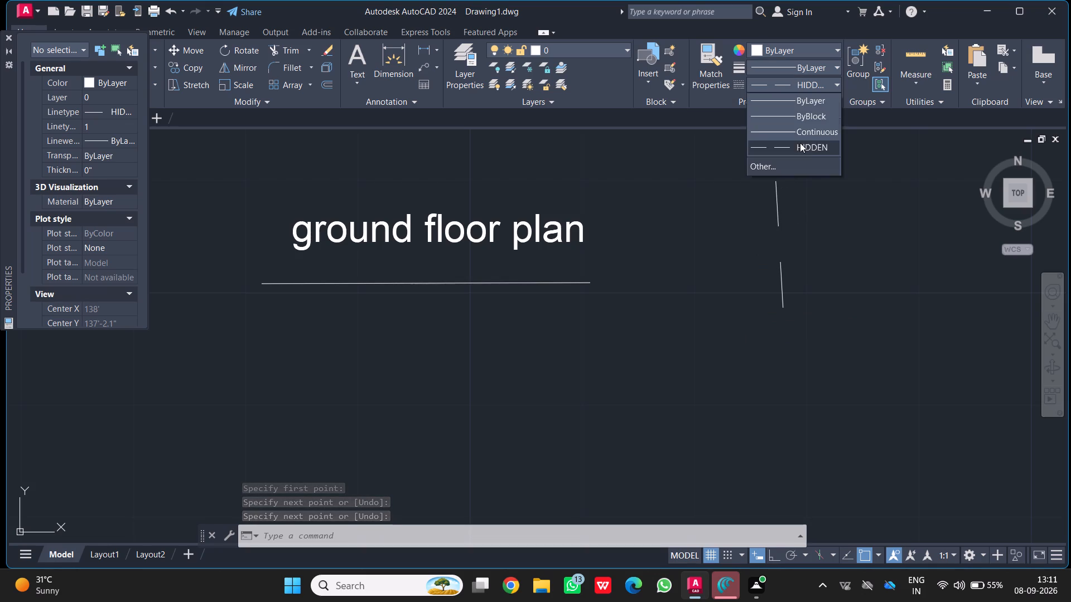
left_click(790, 164)
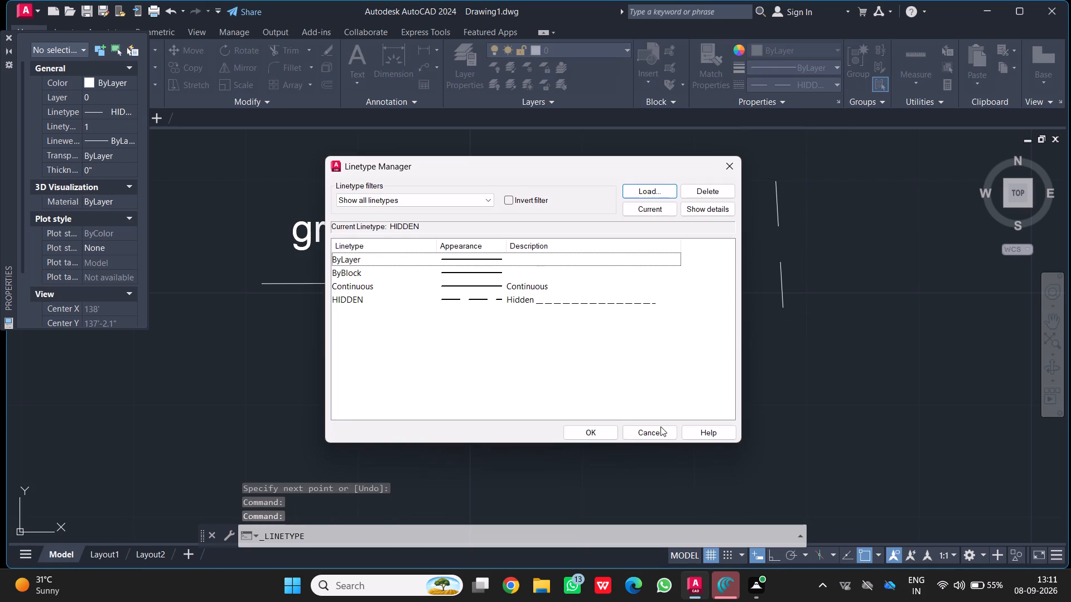
left_click(551, 299)
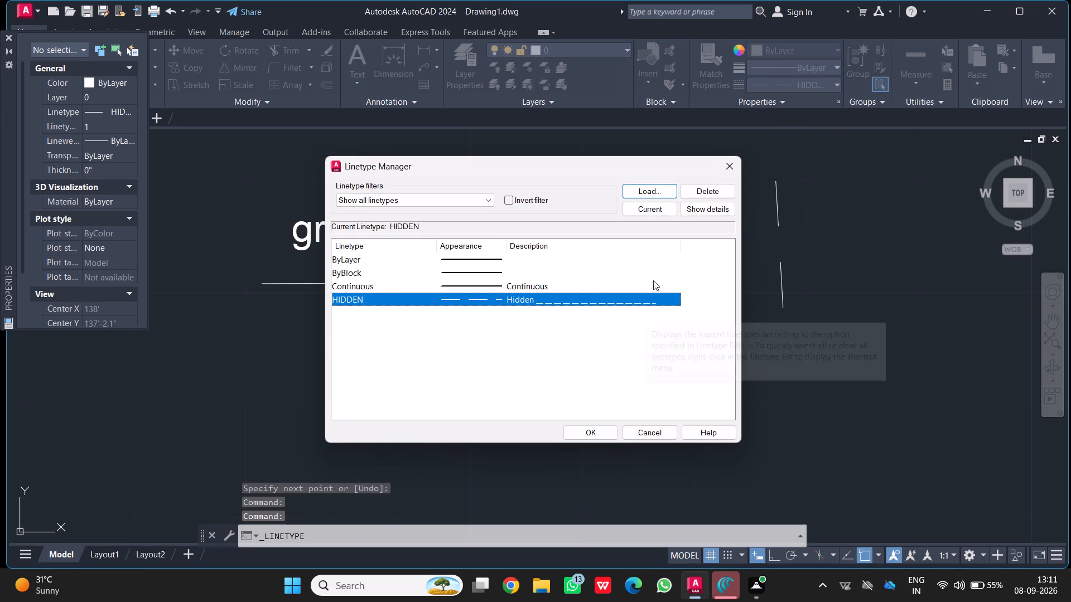
left_click(689, 214)
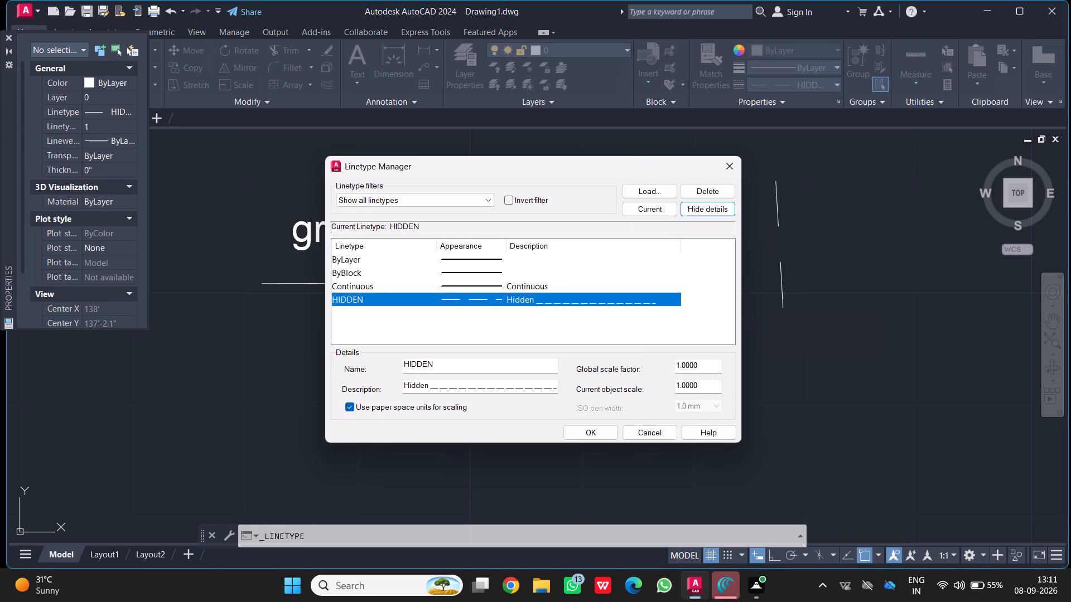
left_click(704, 371)
left_click_drag(703, 368, 648, 370)
type("0.")
key("4")
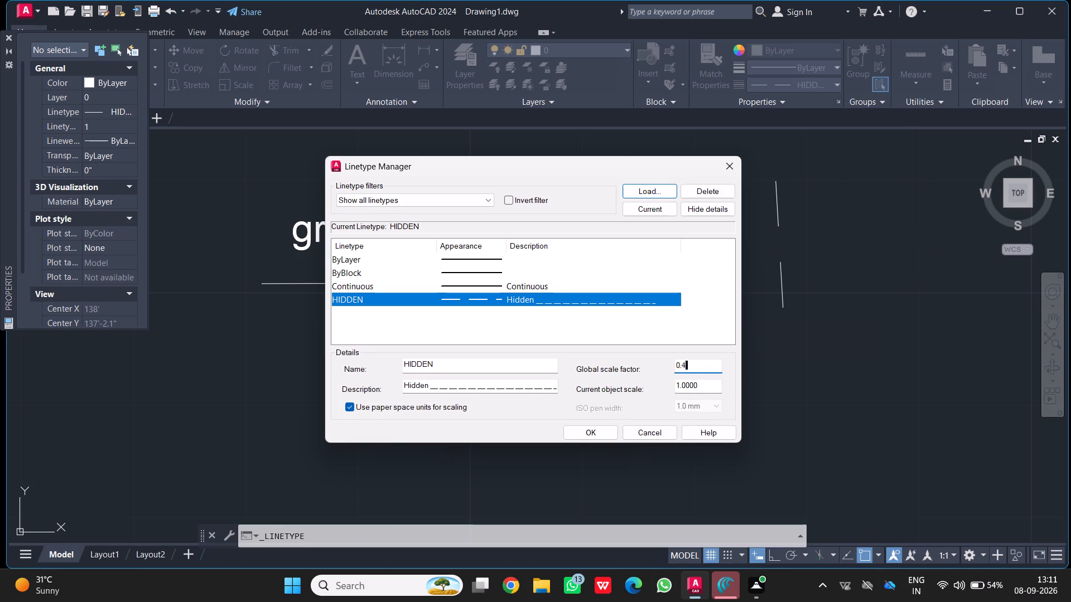
key("Return")
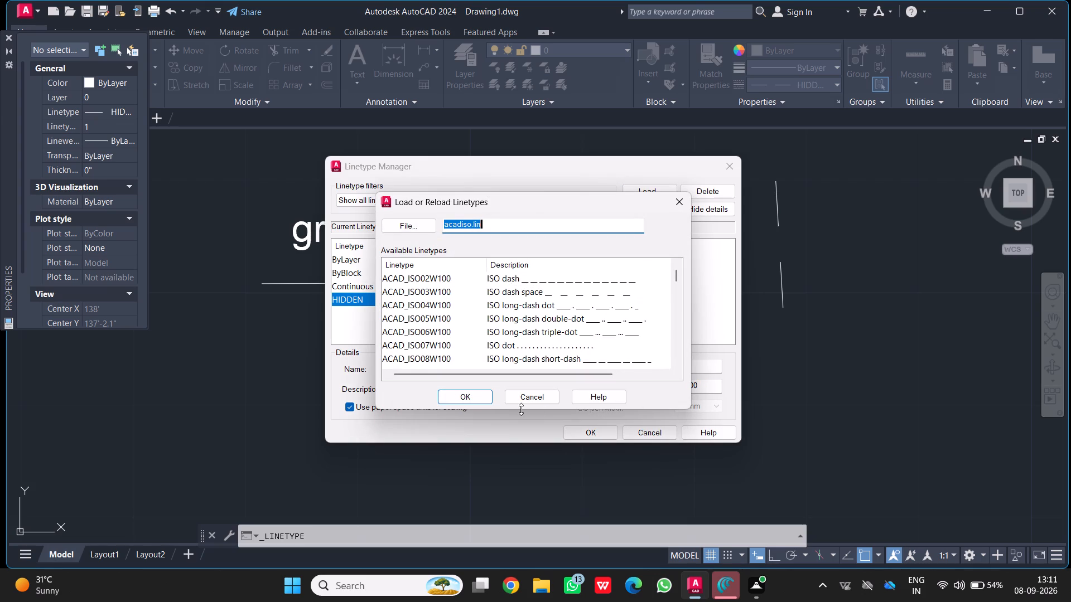
left_click(466, 403)
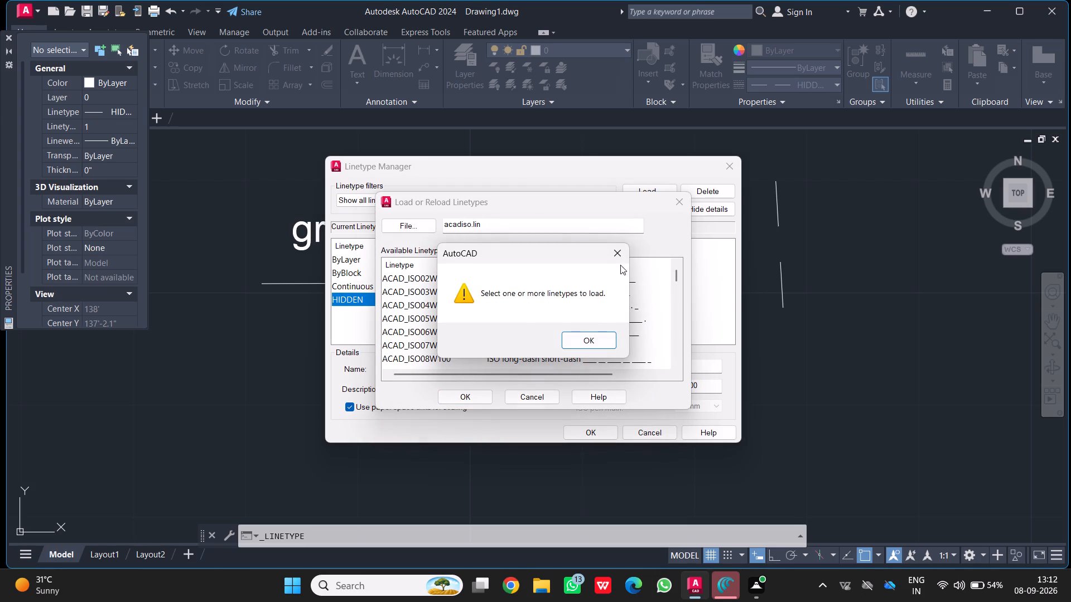
left_click_drag(616, 258, 621, 247)
left_click(681, 201)
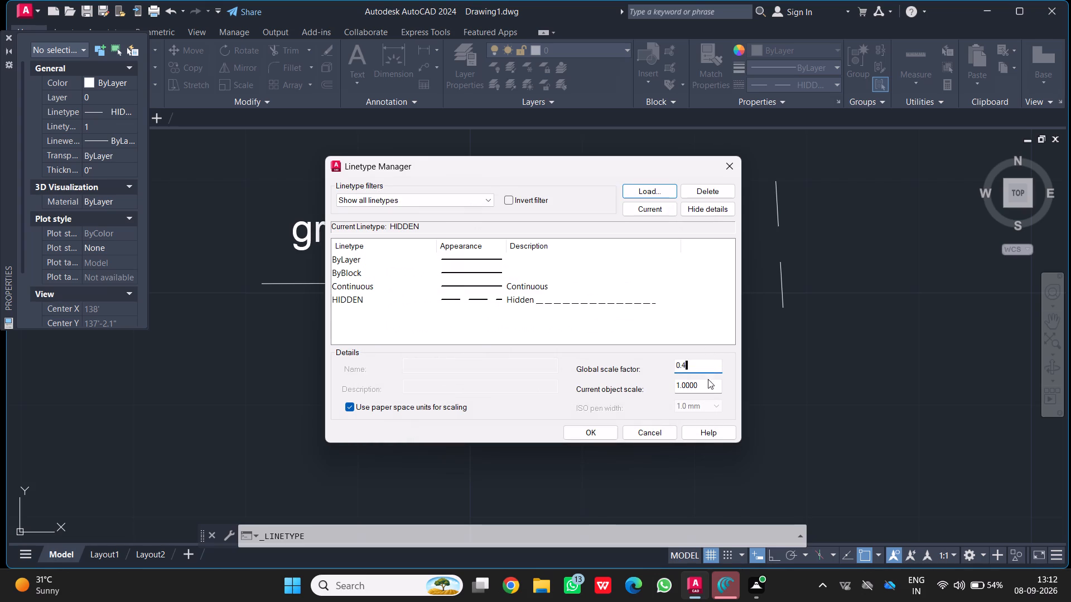
Set the current object linetype scale to 0.4 and apply the linetype settings.
left_click(705, 386)
left_click_drag(705, 386, 606, 394)
key("0")
type(".4")
left_click(604, 435)
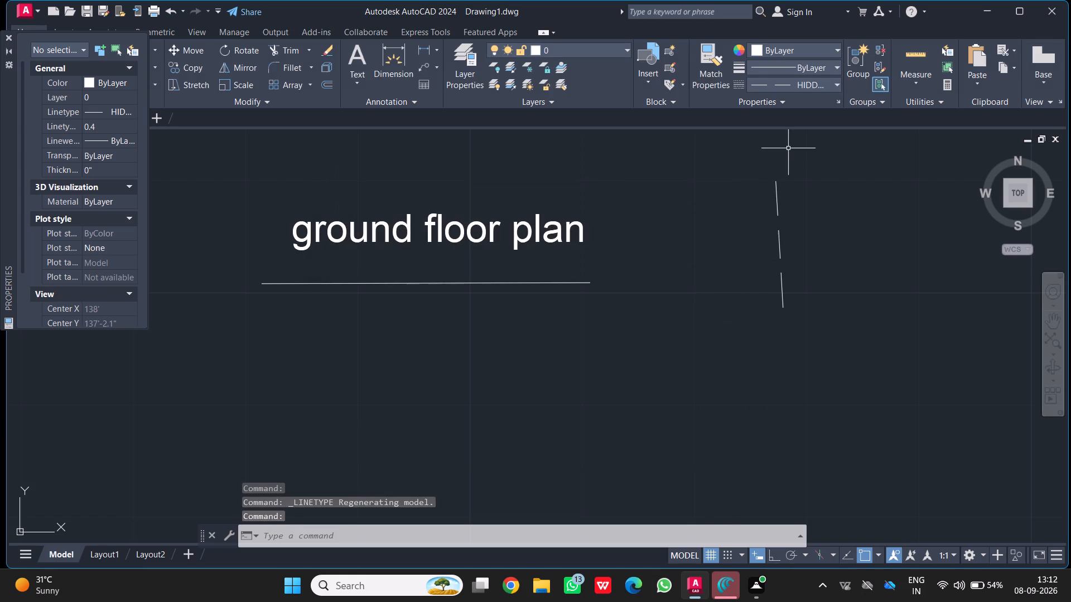
Draw a second near-vertical HIDDEN line between the title and the first sample line.
left_click(832, 78)
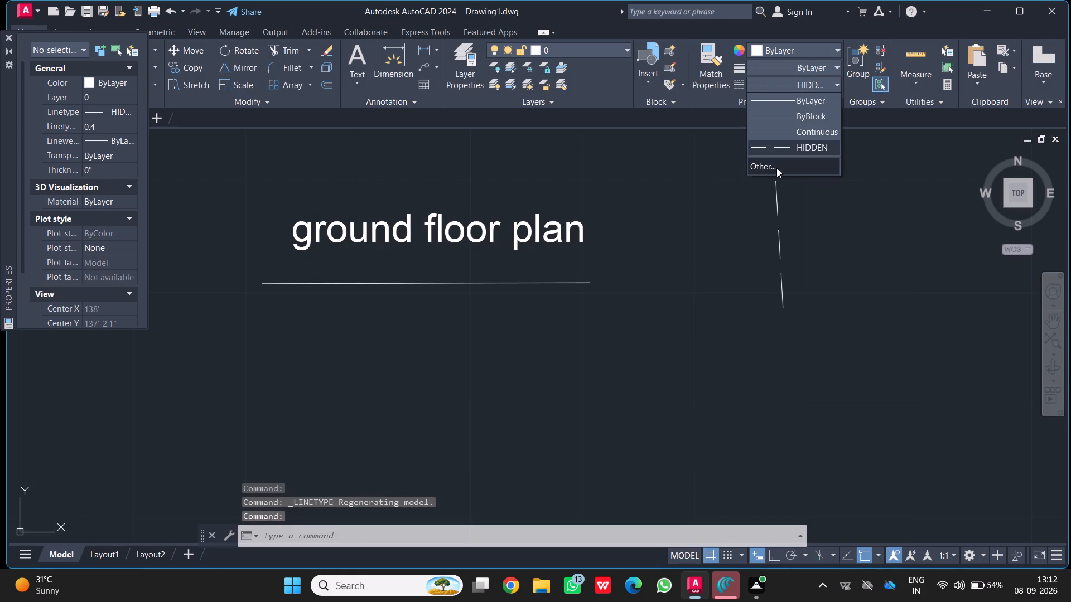
left_click(777, 149)
left_click(703, 188)
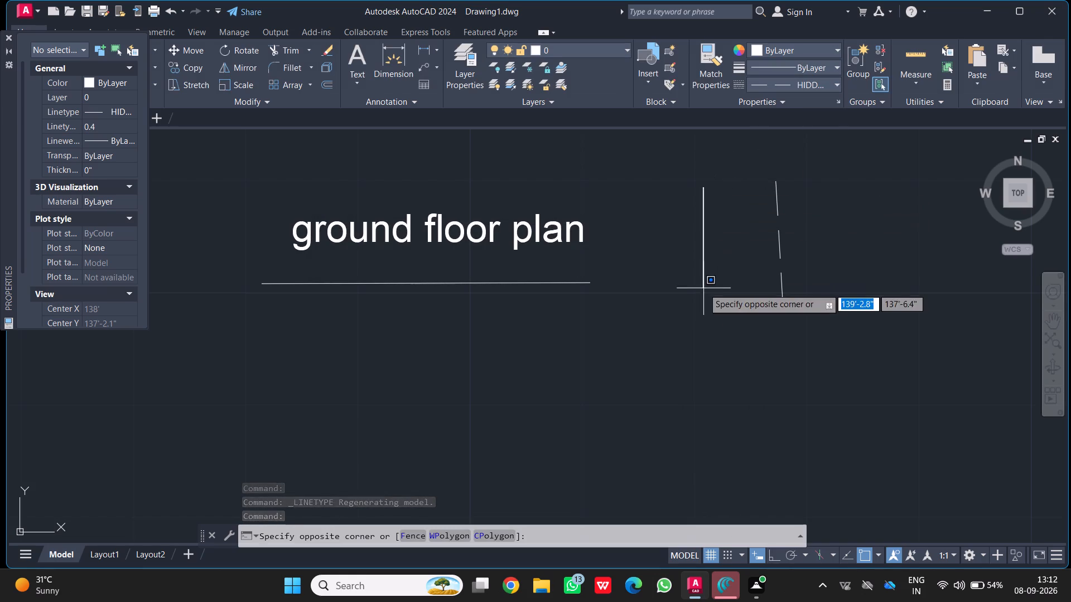
left_click(703, 288)
key("l")
key("Return")
left_click_drag(734, 159, 734, 167)
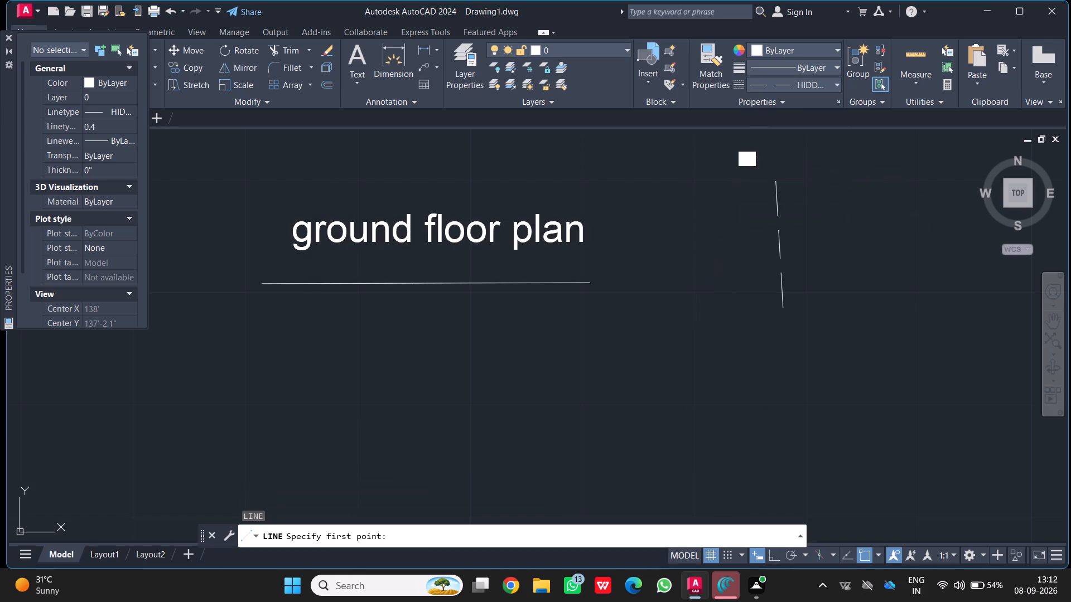
left_click(732, 307)
key("Return")
Match the properties of the finer-dashed sample line onto the title's underline.
type("match")
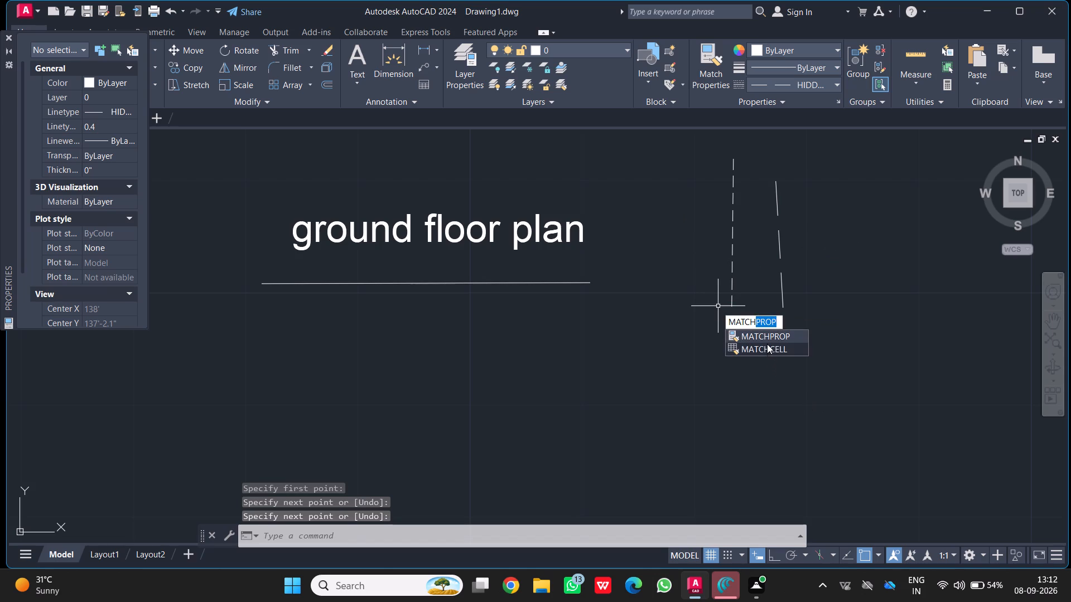
left_click(763, 334)
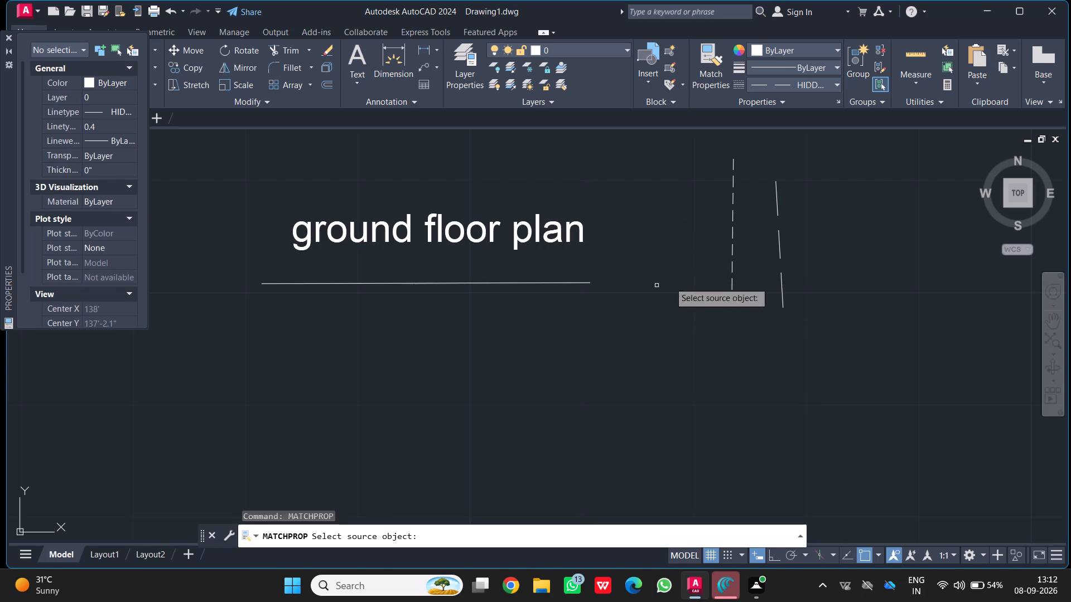
left_click(733, 275)
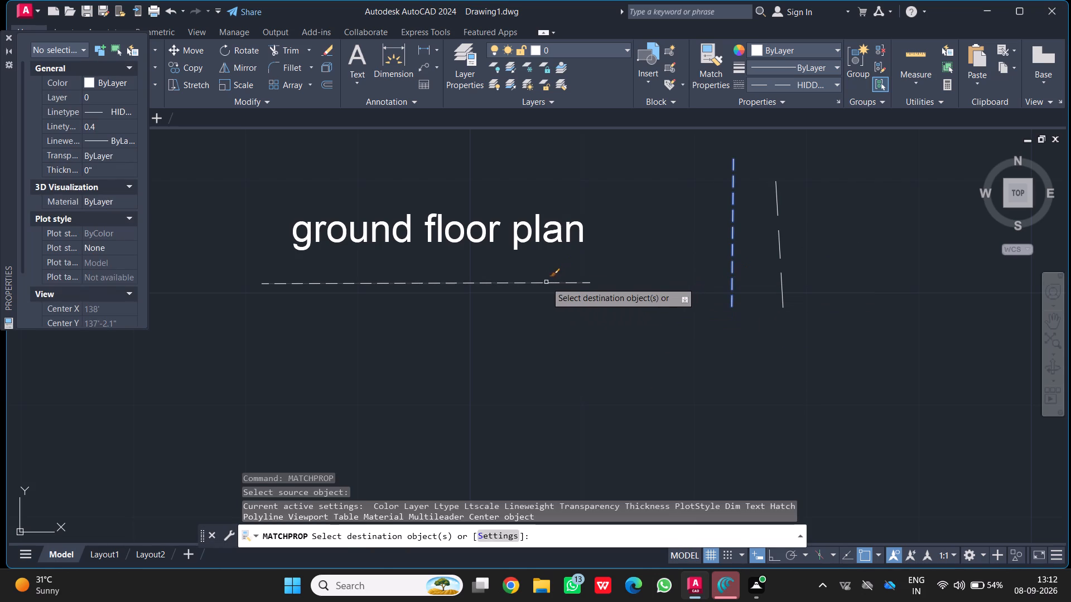
left_click(546, 282)
key("Escape")
Erase both near-vertical dashed sample lines beside the title.
left_click_drag(698, 162, 755, 215)
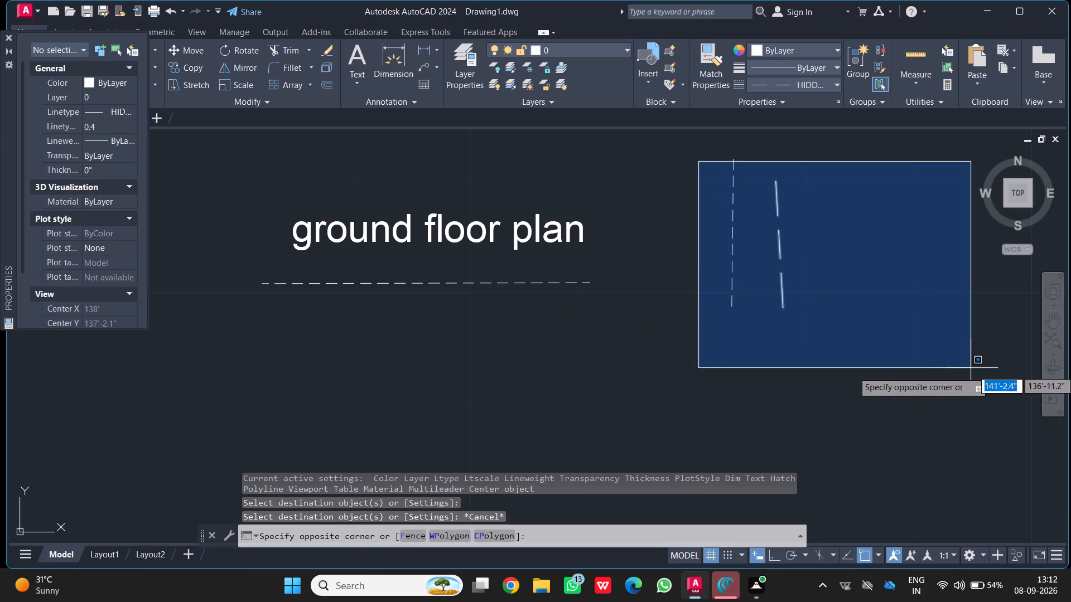
left_click(967, 371)
key("Home")
key("Delete")
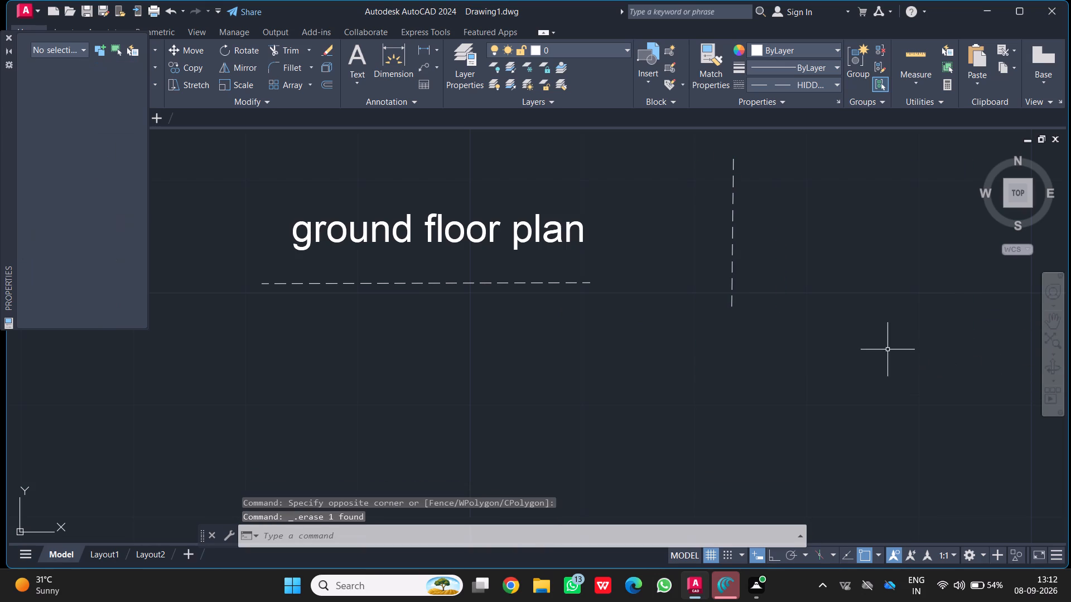
left_click(732, 222)
key("Delete")
Move the "ground floor plan" title together with its dashed underline up to just below the entrance steps.
scroll(681, 315, "down", 4)
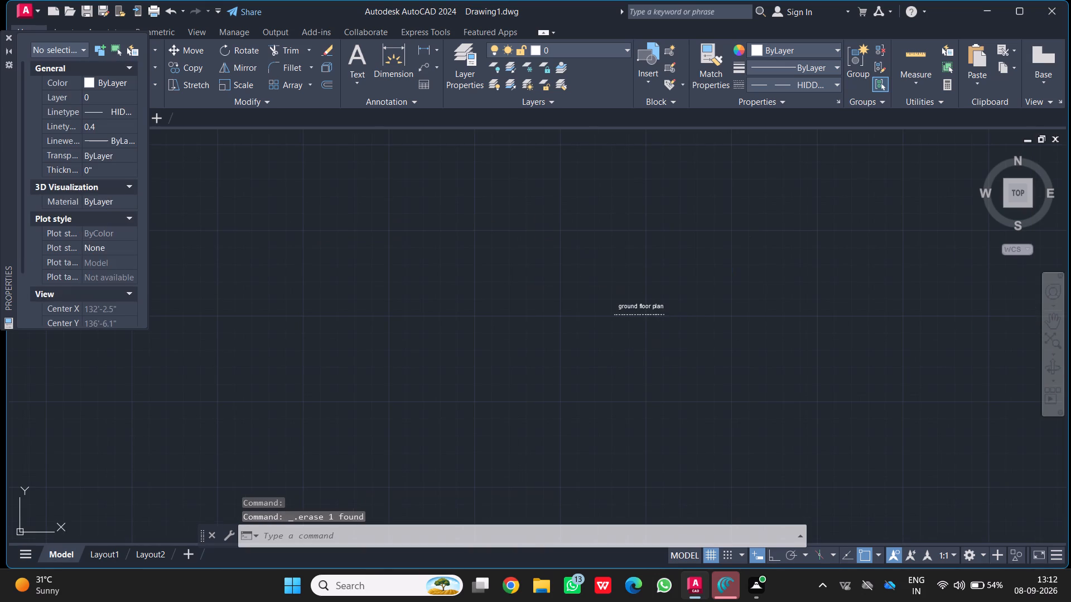
middle_click(658, 348)
scroll(657, 333, "down", 3)
left_click(563, 301)
left_click(759, 360)
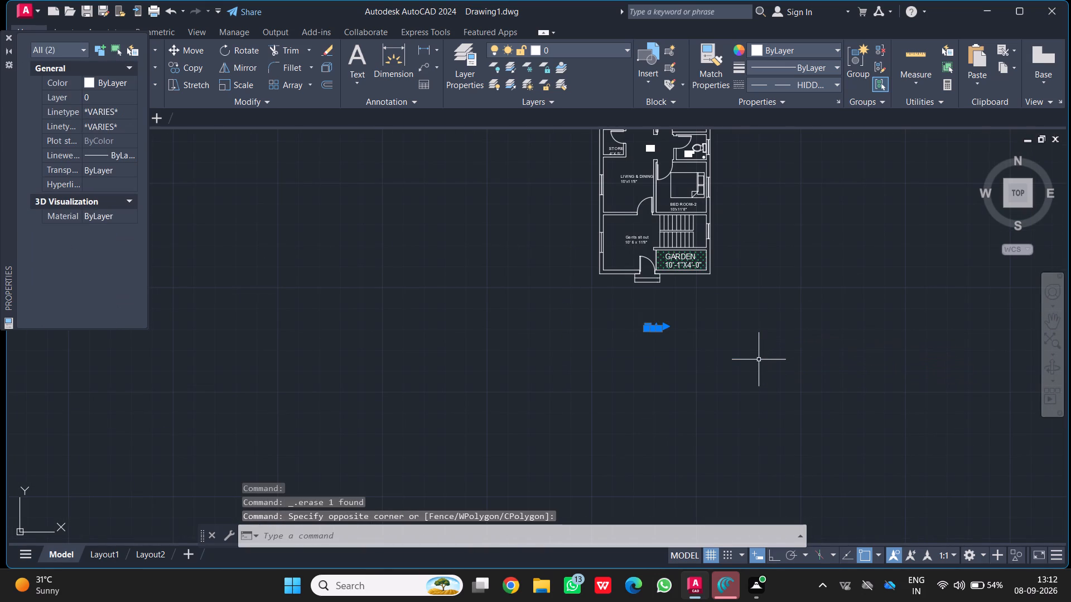
key("m")
key("Return")
scroll(743, 330, "up", 4)
left_click_drag(384, 322, 384, 317)
left_click(356, 181)
key("Return")
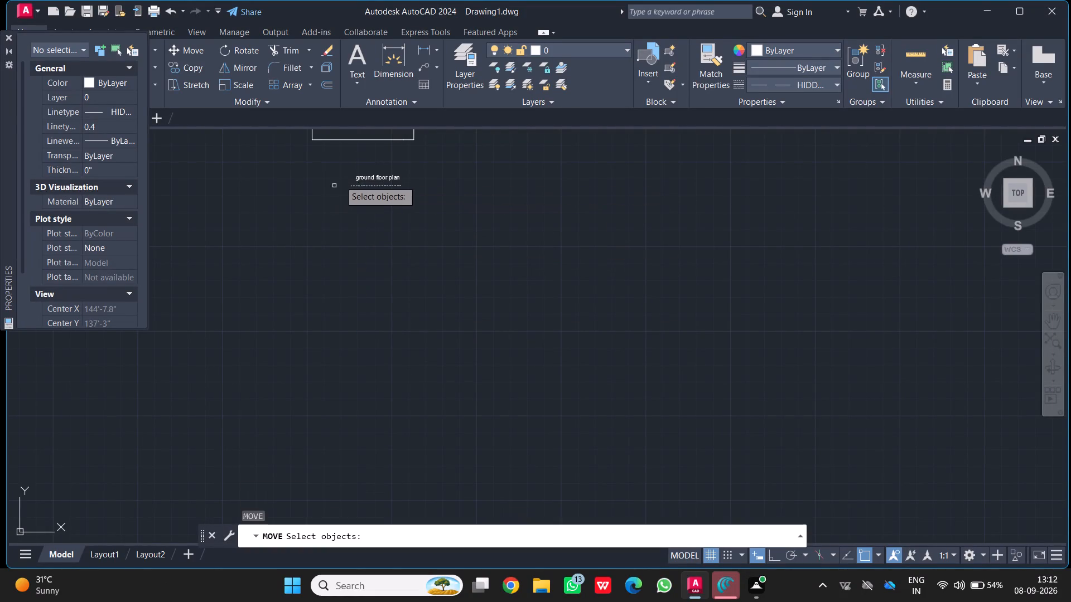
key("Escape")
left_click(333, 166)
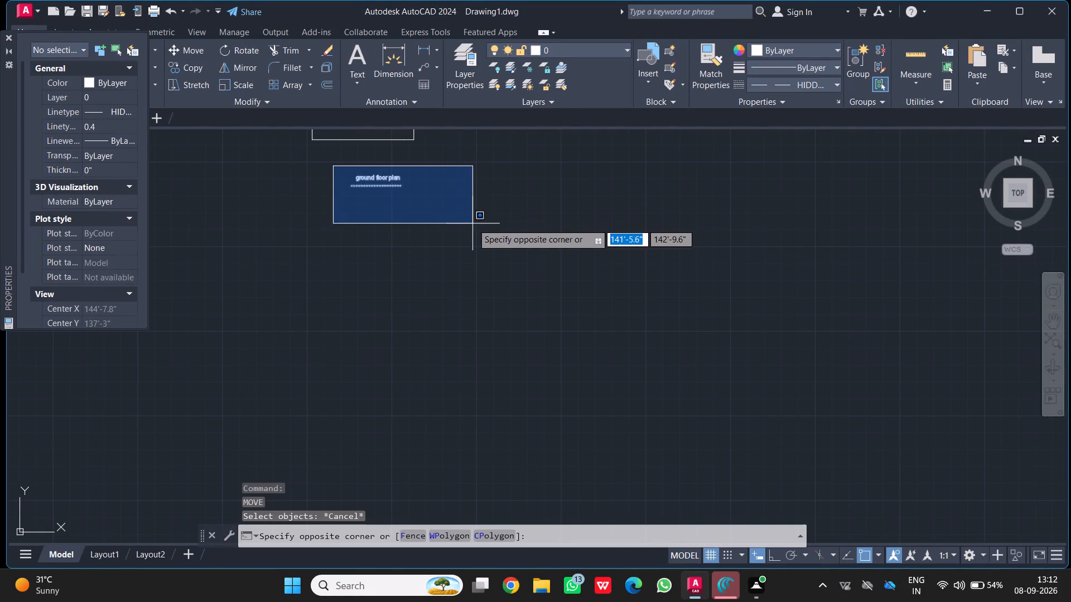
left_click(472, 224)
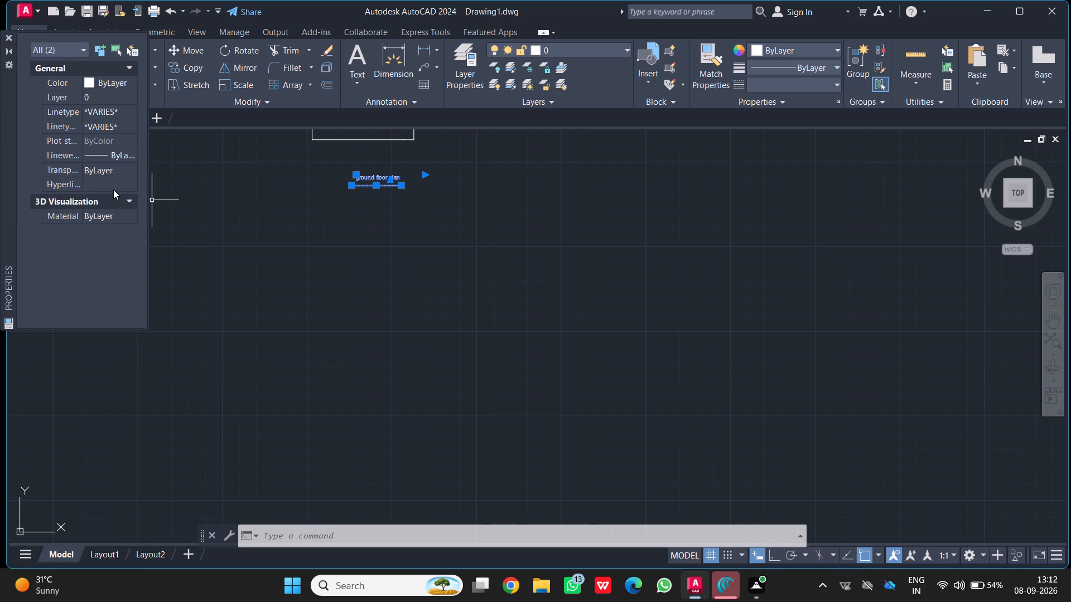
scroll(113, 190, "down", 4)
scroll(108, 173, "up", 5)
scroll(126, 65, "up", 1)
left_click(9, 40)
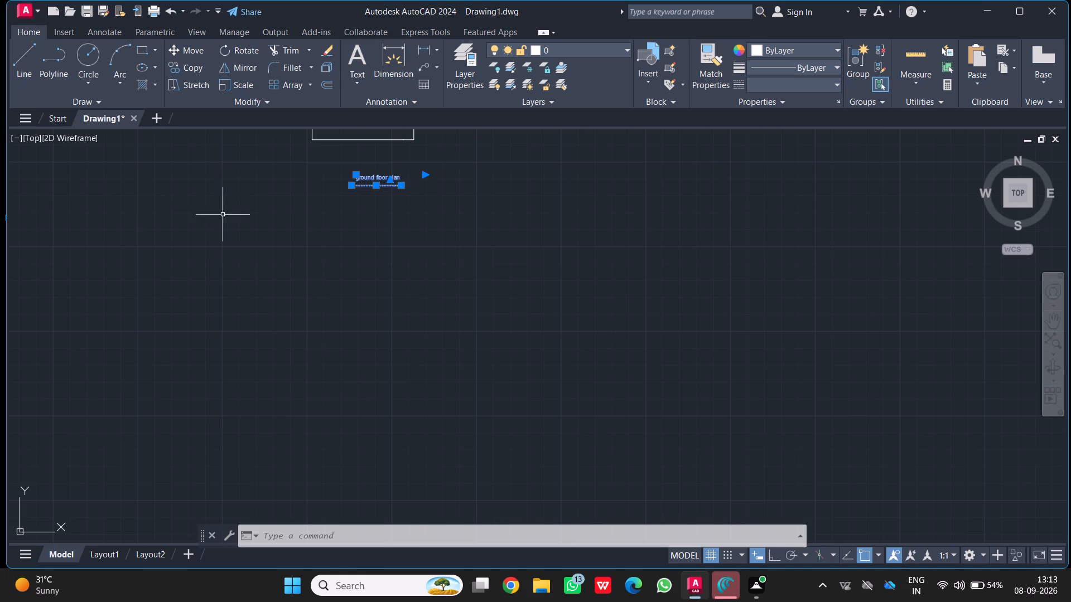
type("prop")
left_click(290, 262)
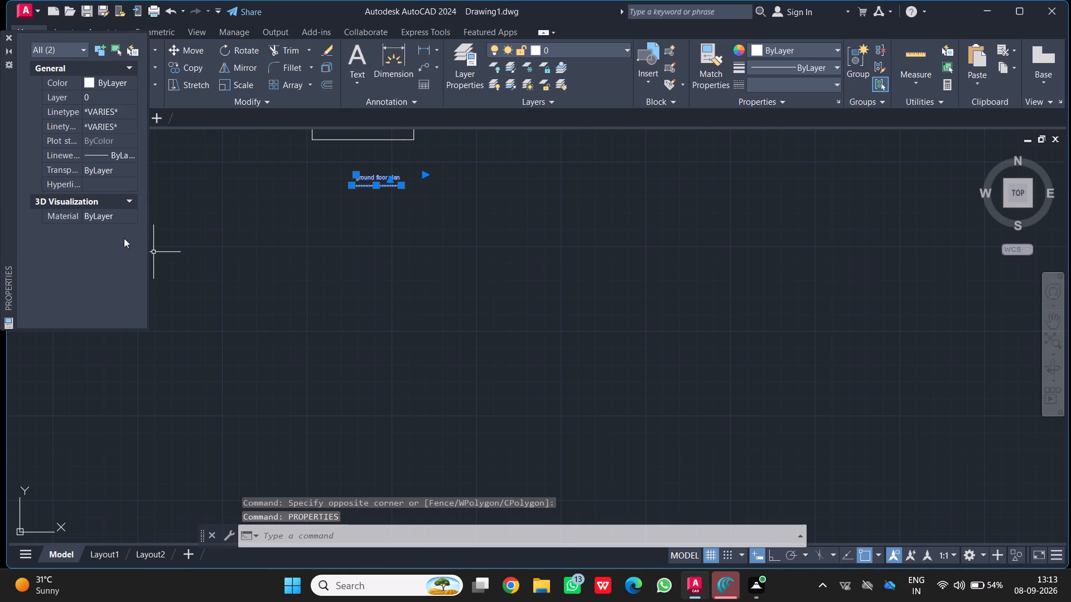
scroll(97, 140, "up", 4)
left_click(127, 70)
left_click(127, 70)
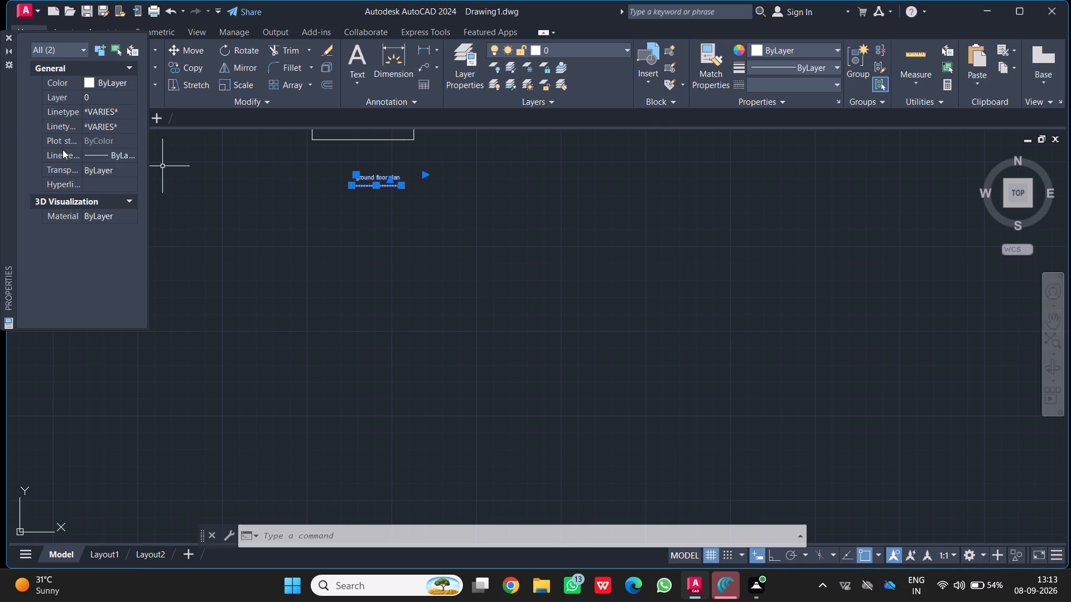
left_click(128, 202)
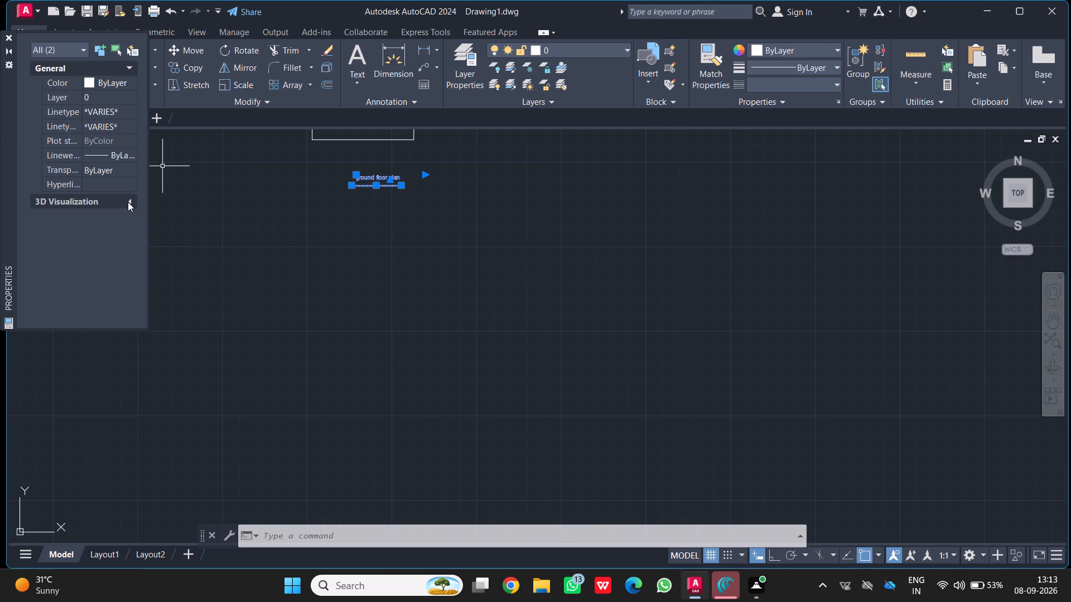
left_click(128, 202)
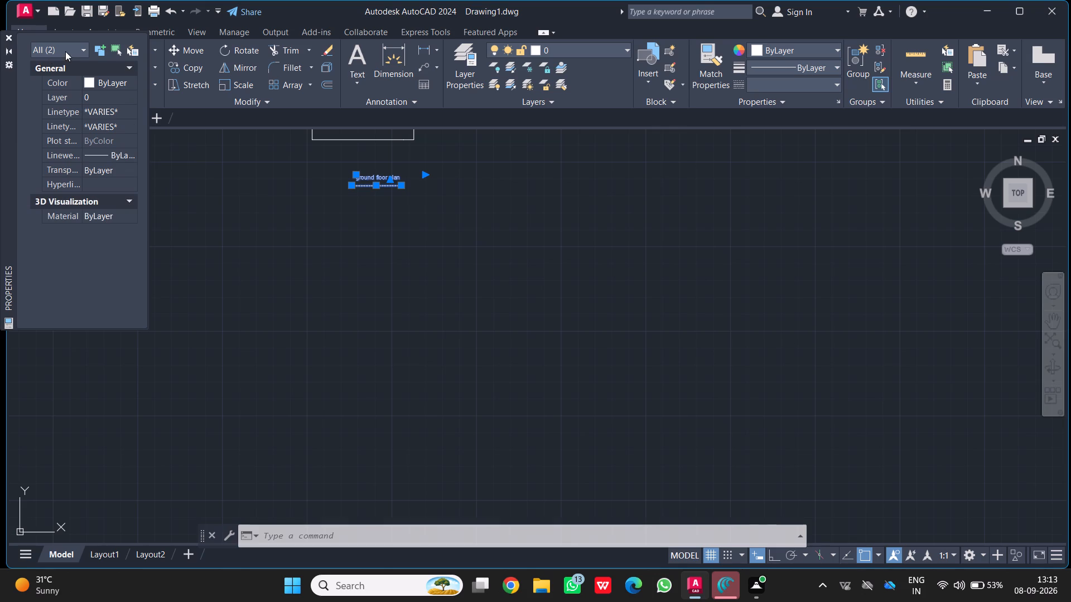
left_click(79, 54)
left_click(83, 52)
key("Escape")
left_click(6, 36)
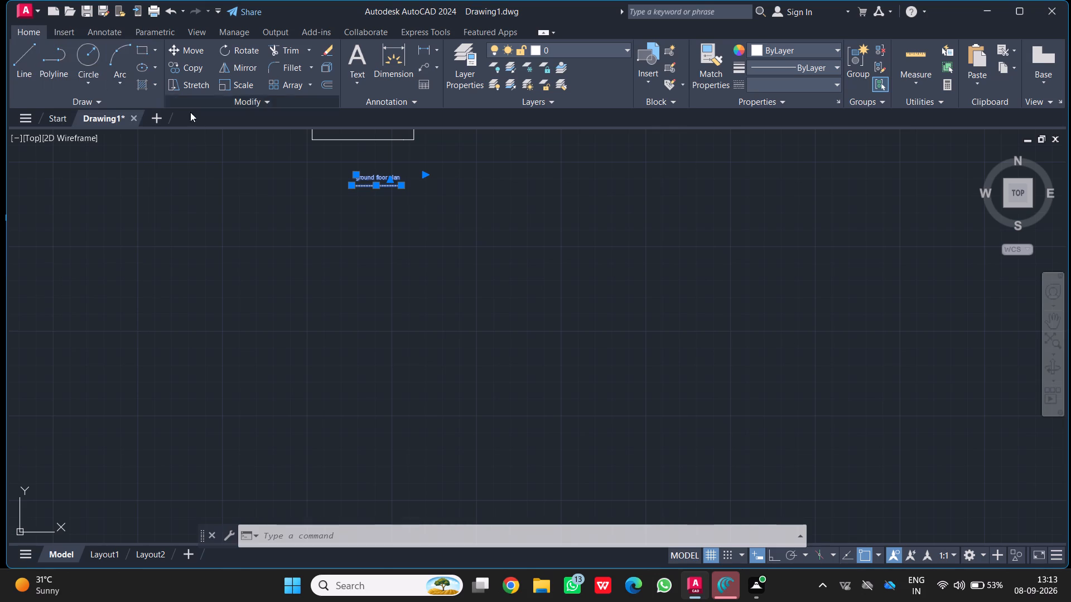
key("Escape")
Set the text height of the "ground floor plan" title to 2'.
left_click(321, 173)
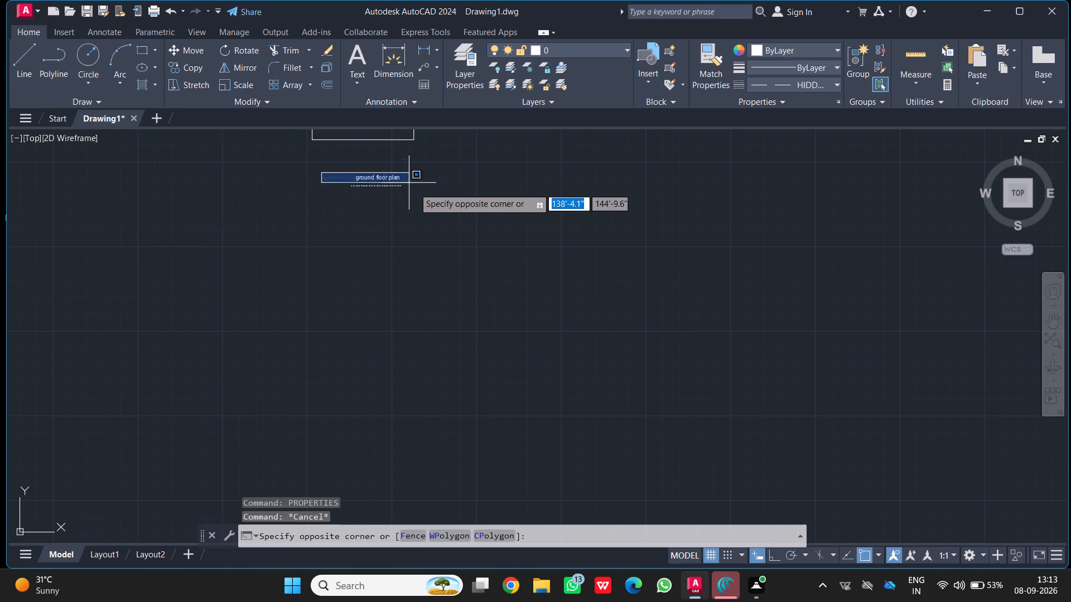
left_click(432, 203)
type("pro")
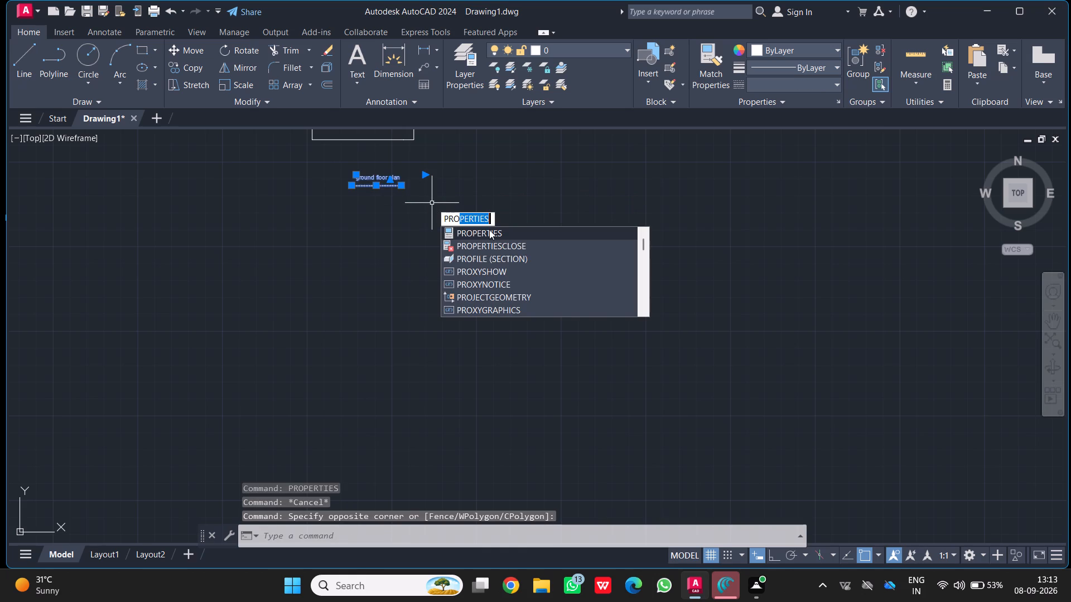
left_click(489, 230)
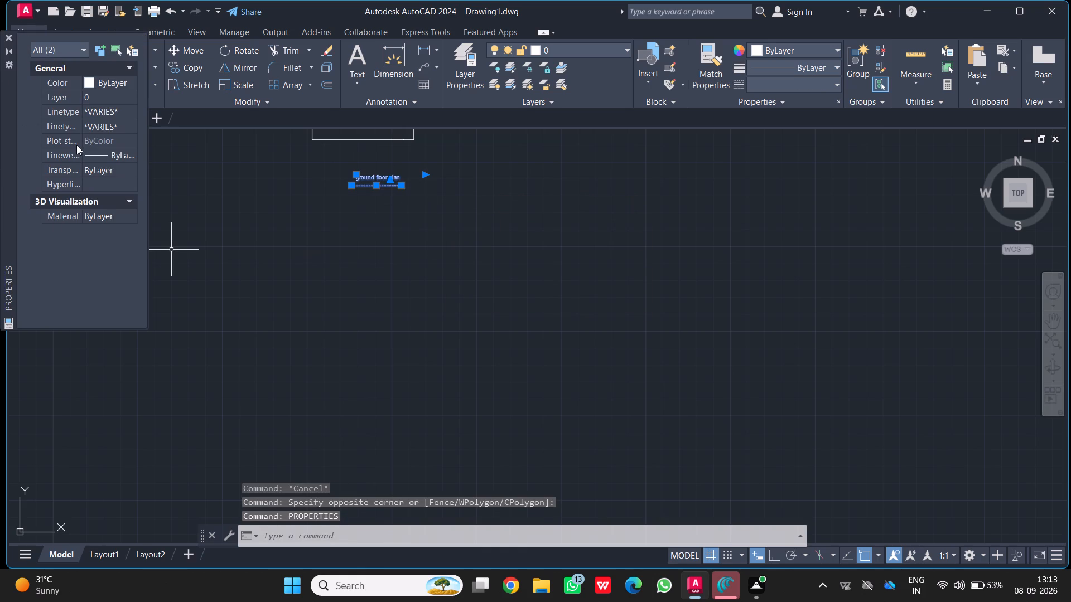
left_click(41, 51)
left_click(41, 65)
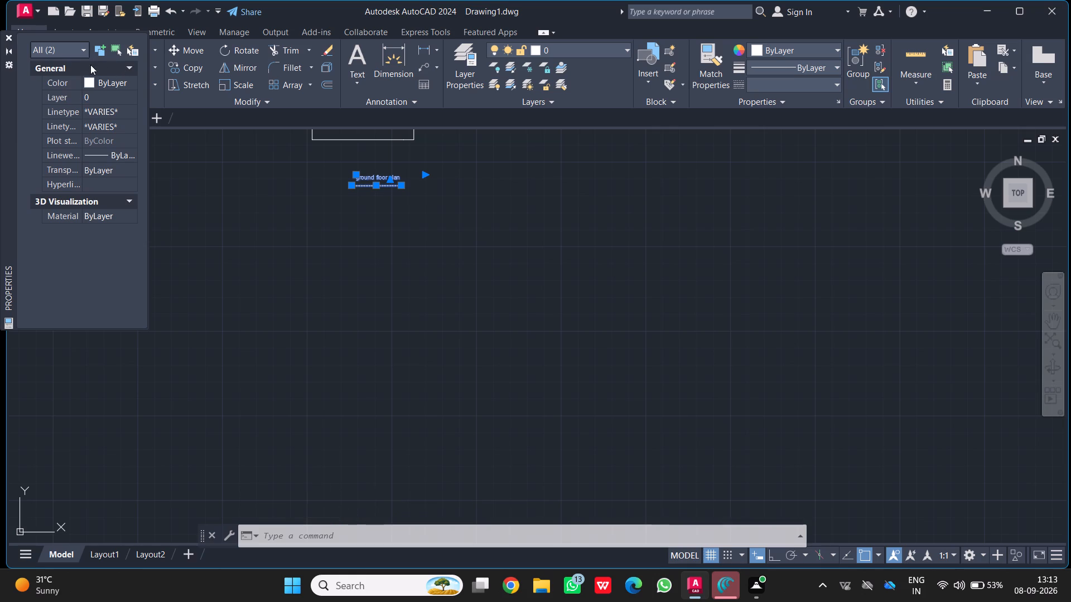
left_click(67, 47)
left_click(50, 96)
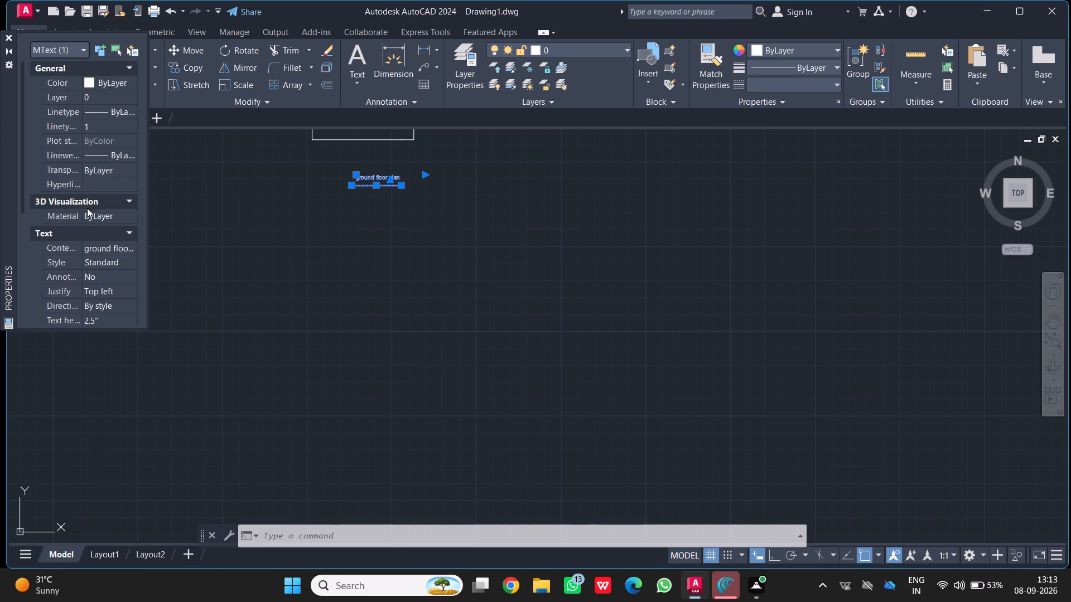
left_click(110, 317)
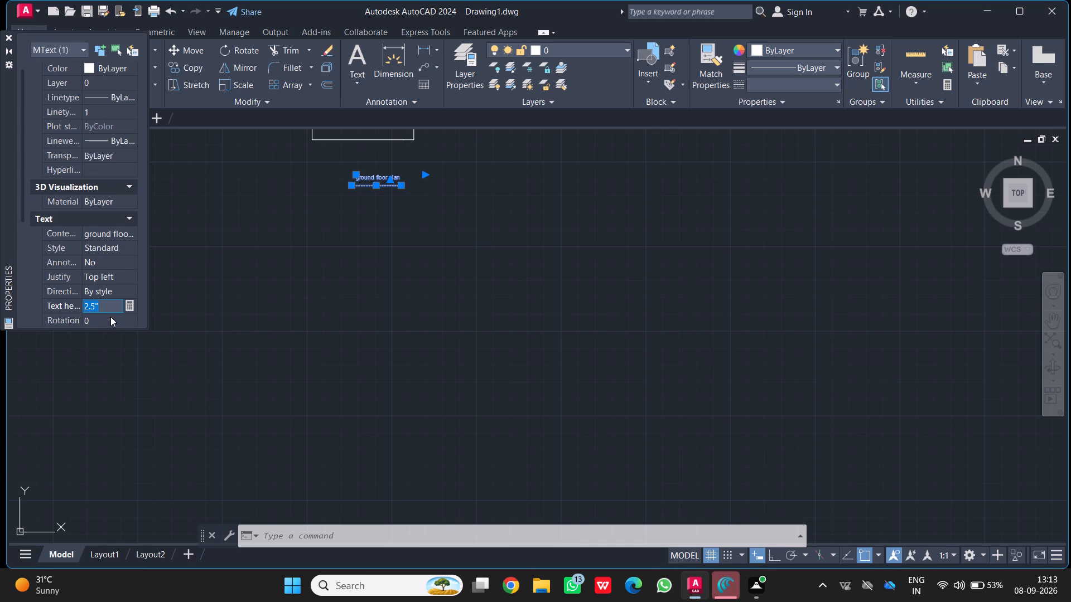
type("2'")
key("Return")
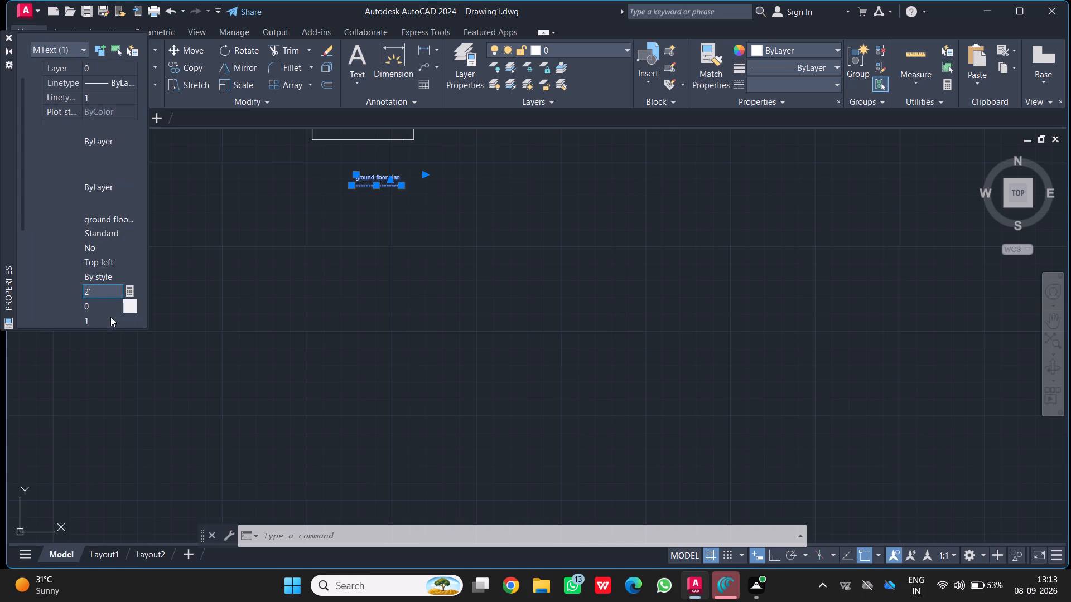
key("Escape")
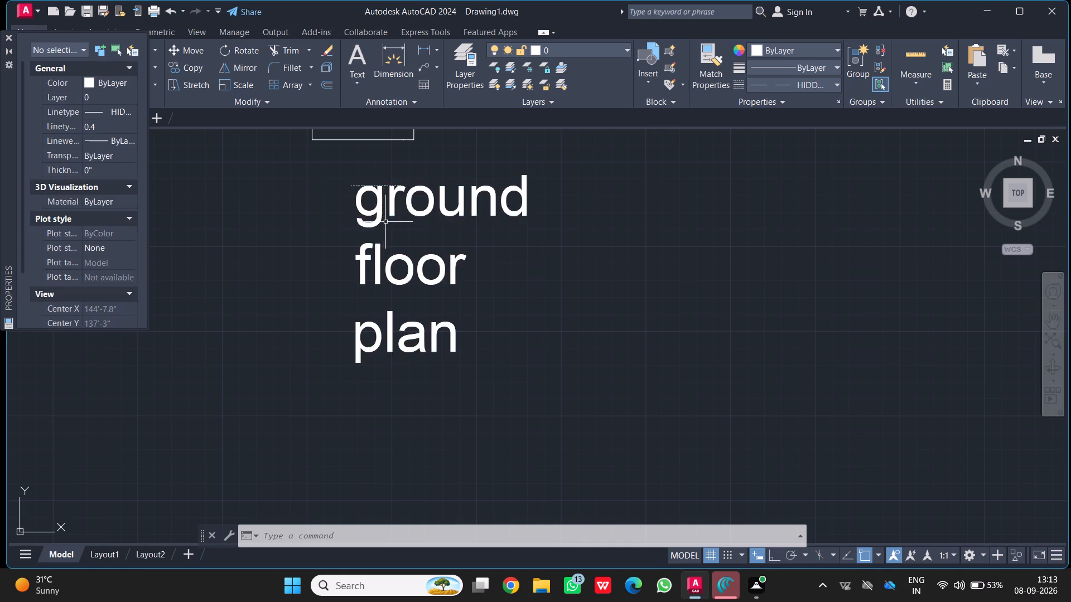
Widen the "ground floor plan" title's text frame so the wording fits on a single line.
scroll(408, 221, "down", 5)
scroll(433, 244, "up", 4)
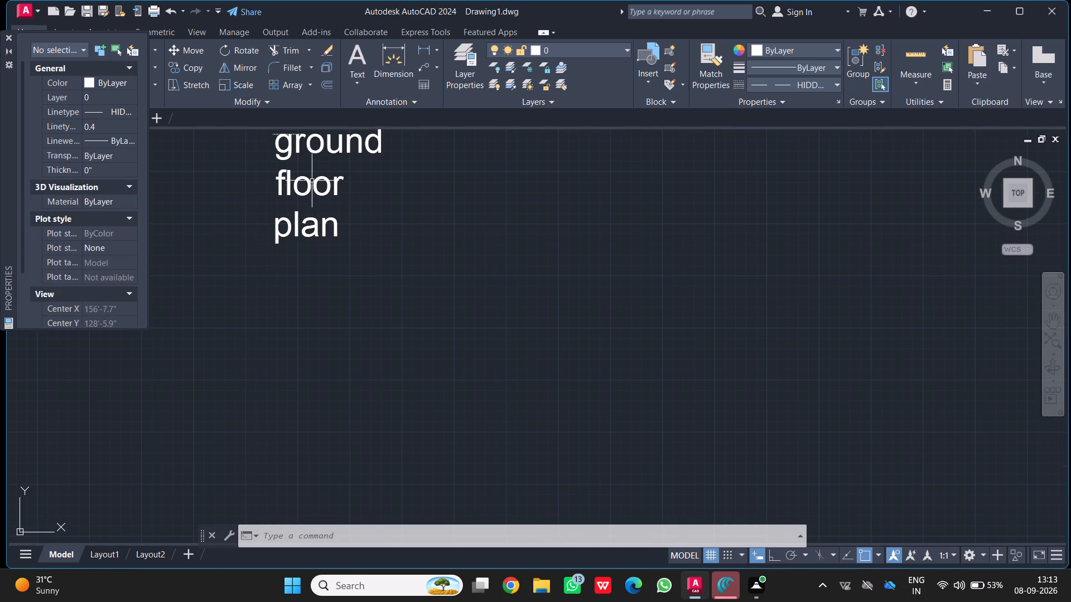
left_click(312, 180)
scroll(315, 203, "down", 2)
middle_click_drag(315, 203, 280, 213)
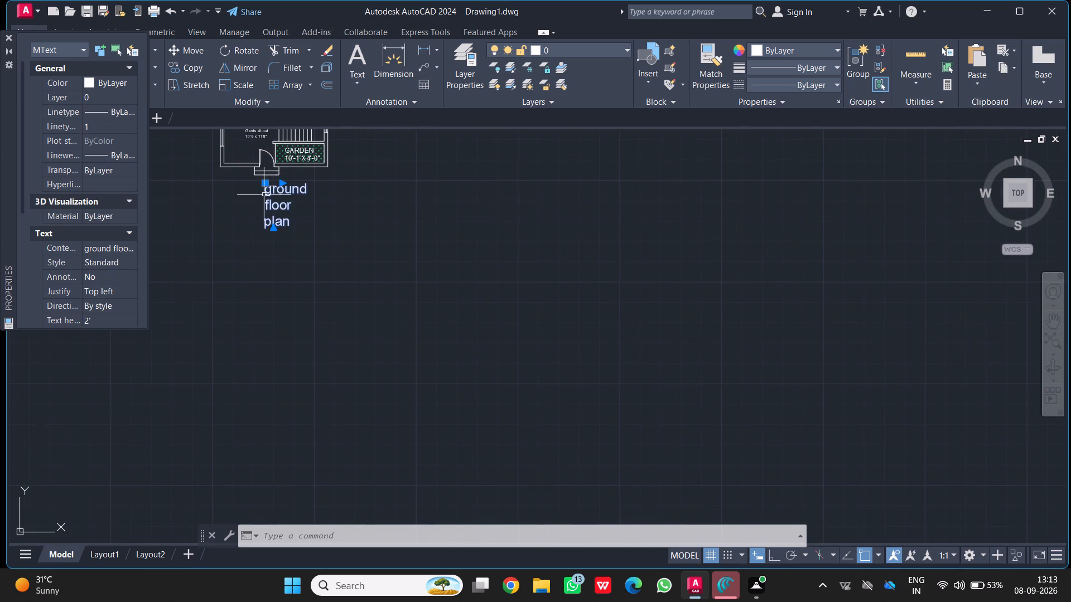
left_click_drag(283, 183, 327, 181)
left_click(467, 188)
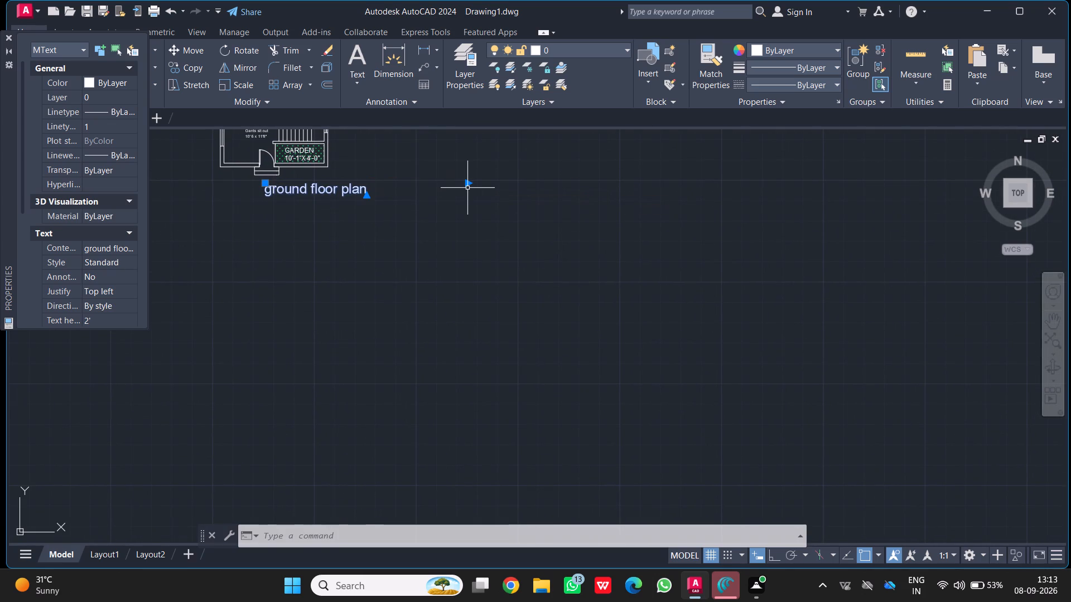
Move the "ground floor plan" title about 8' to the left so it sits centred beneath the house plan.
key("m")
key("Return")
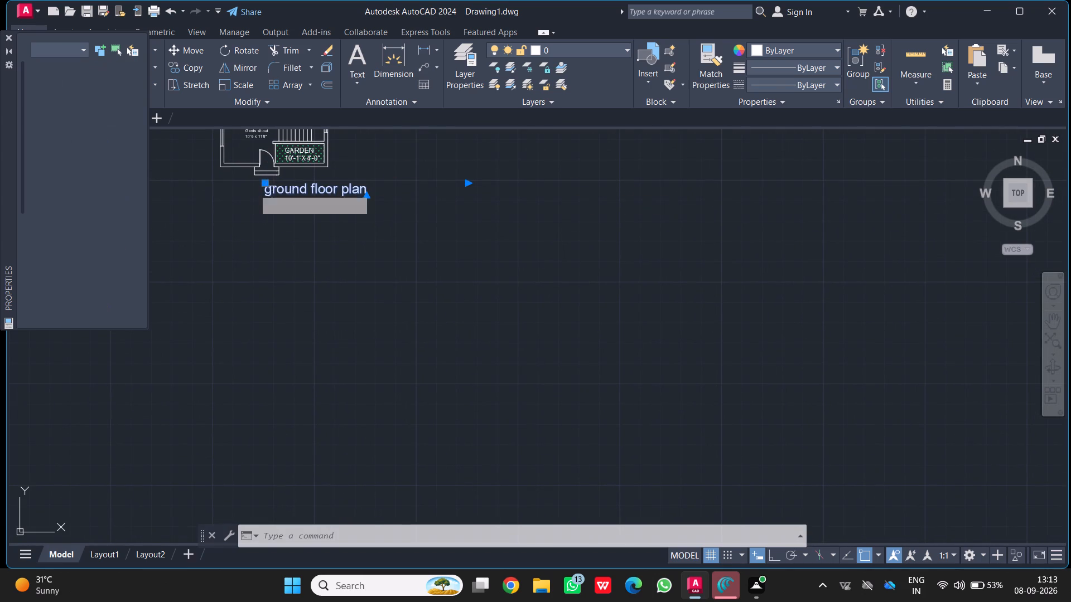
left_click(317, 183)
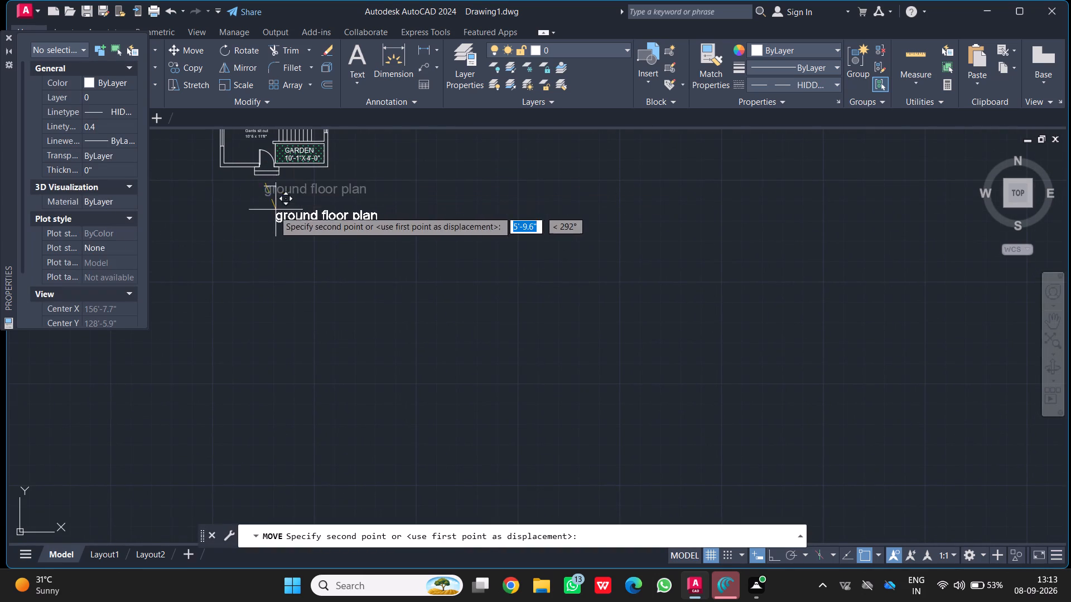
left_click(228, 186)
middle_click_drag(229, 190, 434, 372)
scroll(229, 190, "down", 1)
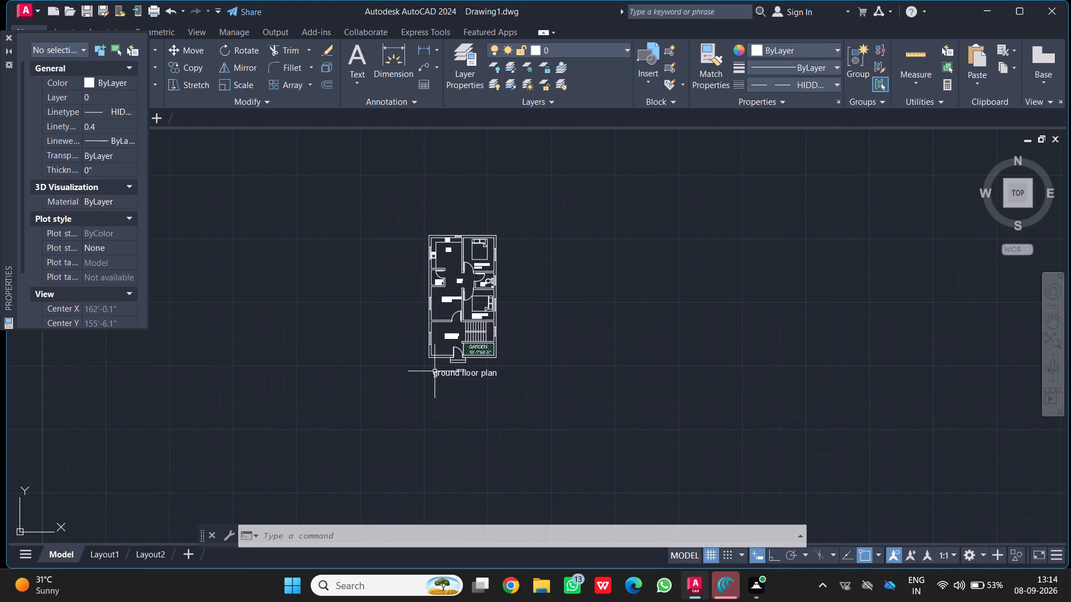
Close the object properties display.
scroll(379, 230, "up", 3)
middle_click_drag(402, 253, 427, 153)
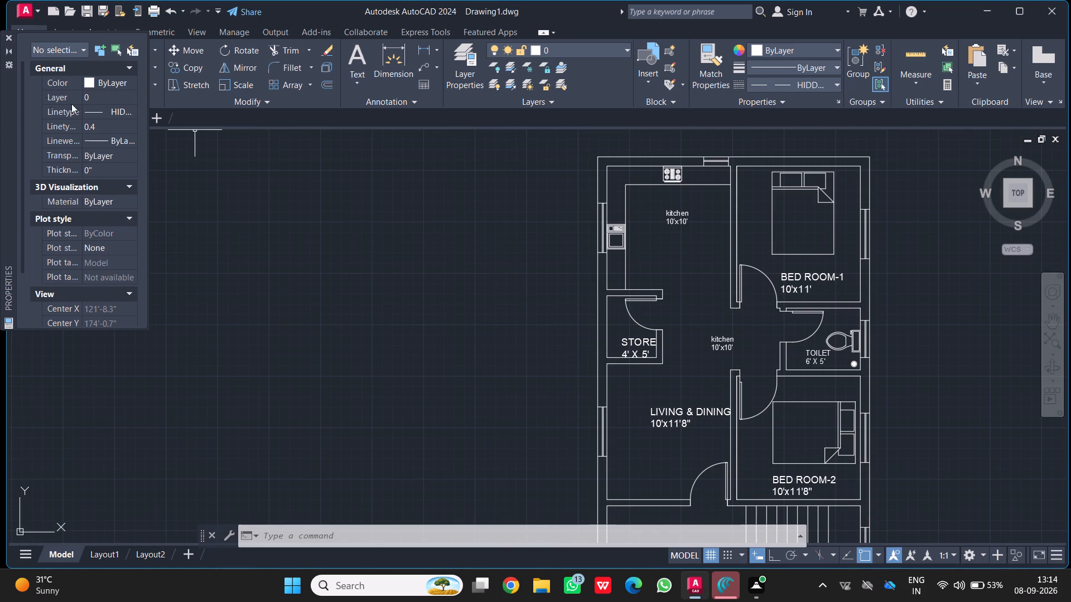
left_click(6, 31)
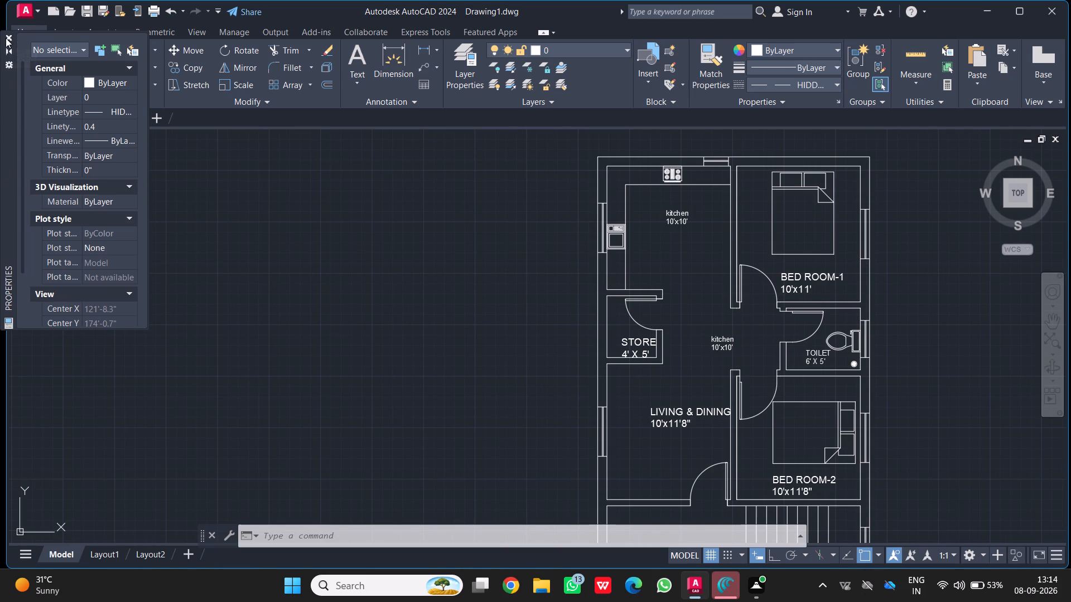
left_click(6, 38)
scroll(780, 559, "down", 1)
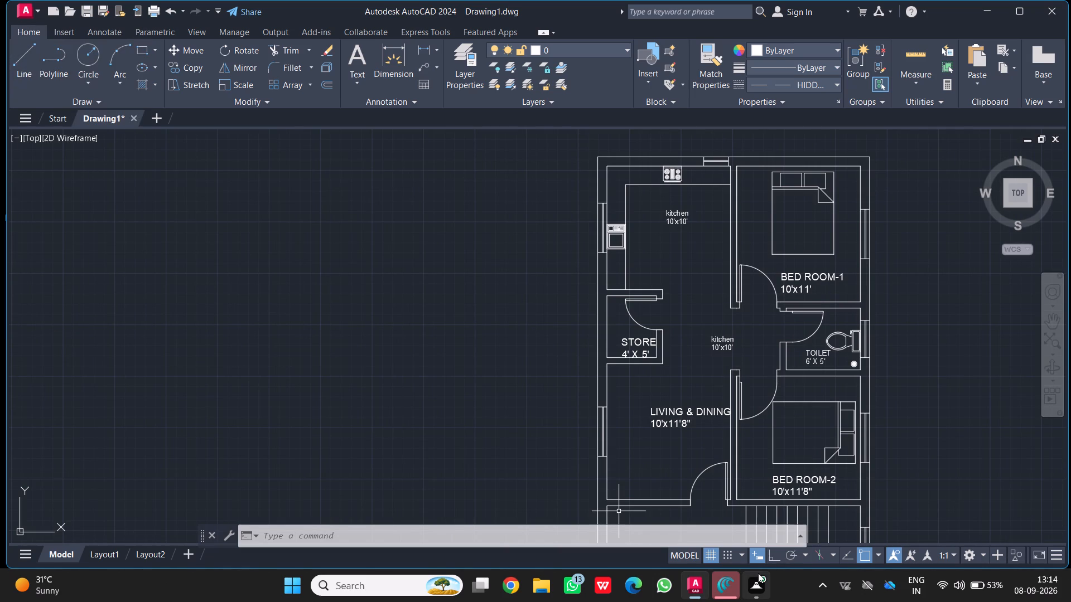
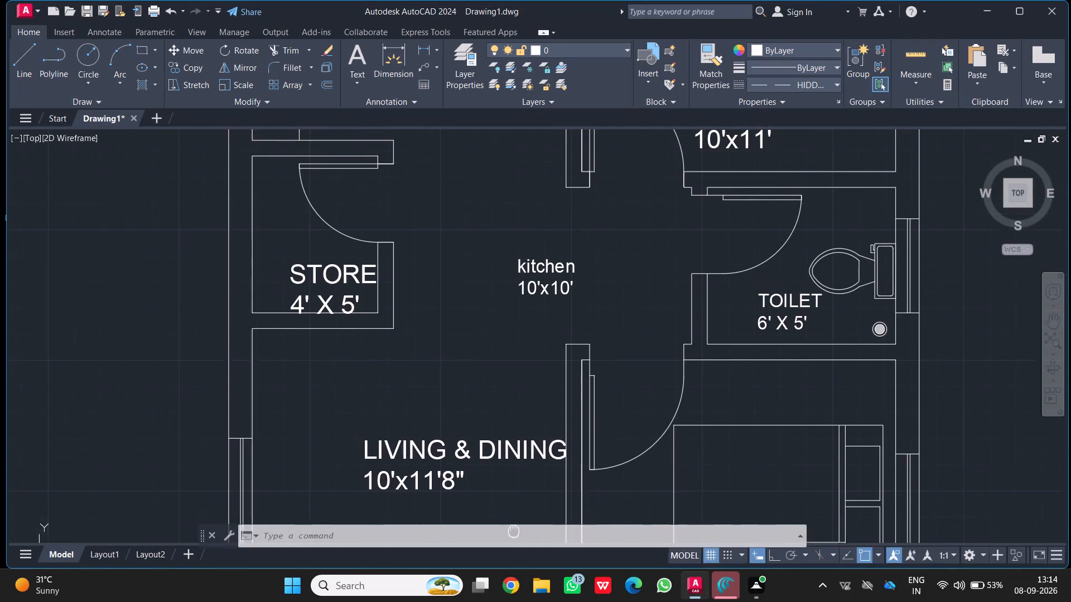
Start a Hatch for the house walls and set its colour to black (0,0,0).
middle_click_drag(486, 291, 554, 449)
scroll(508, 303, "down", 1)
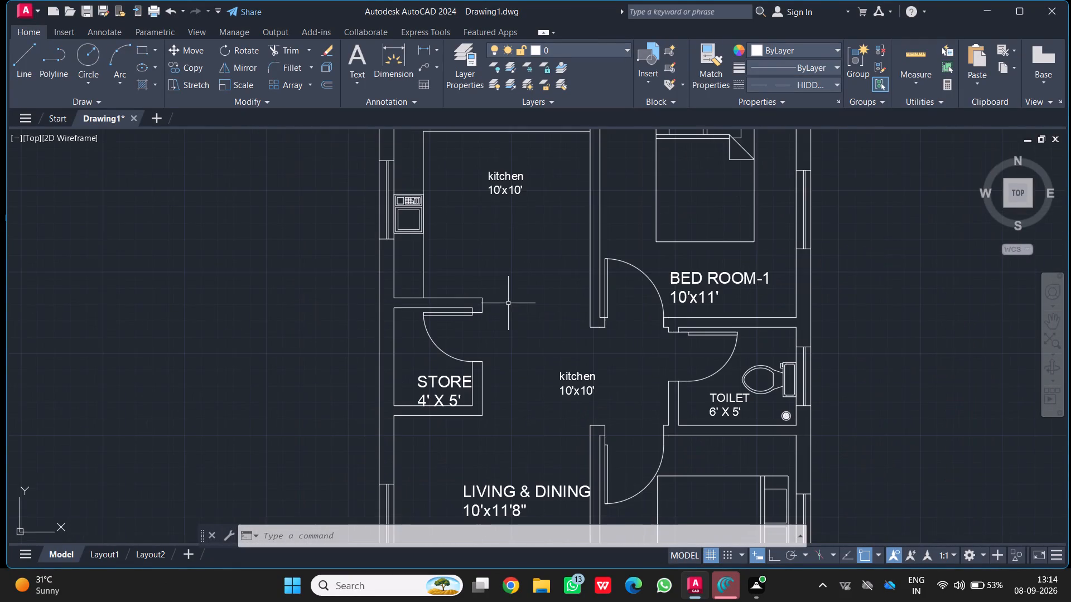
middle_click_drag(508, 303, 509, 375)
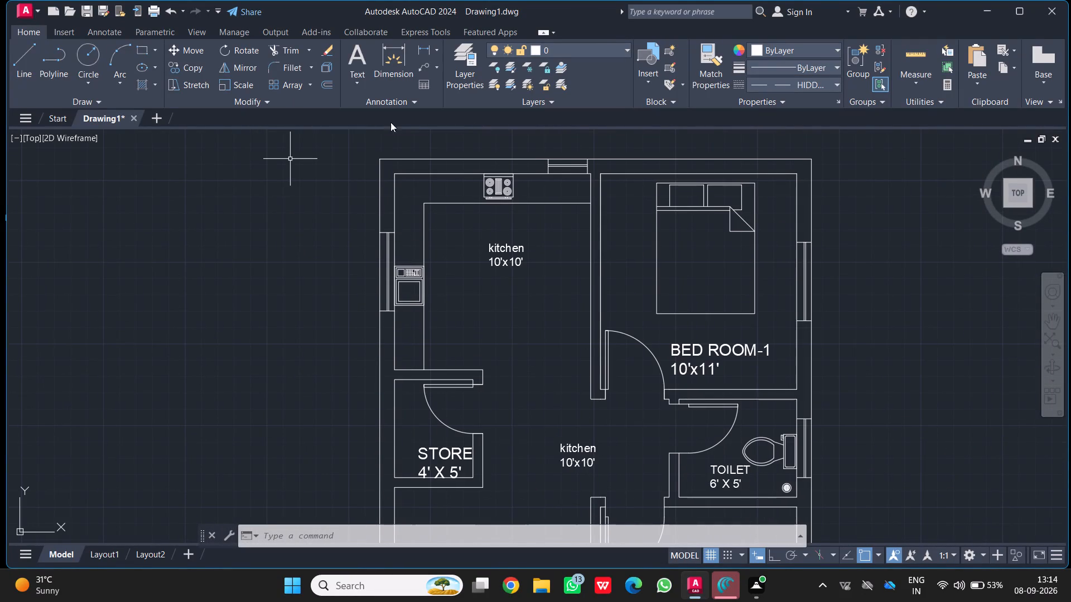
left_click(153, 82)
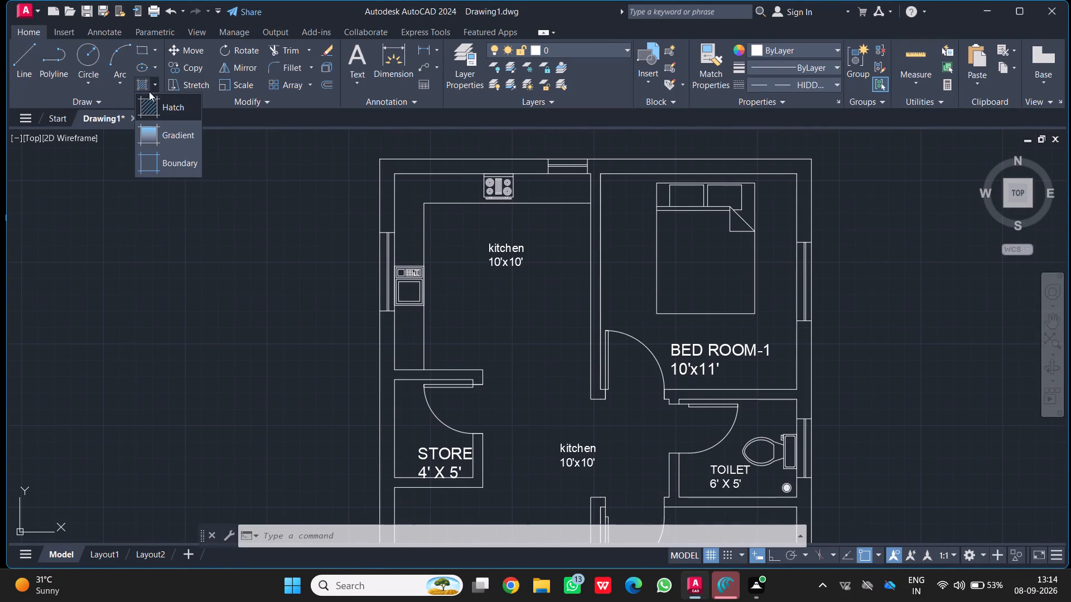
left_click(157, 101)
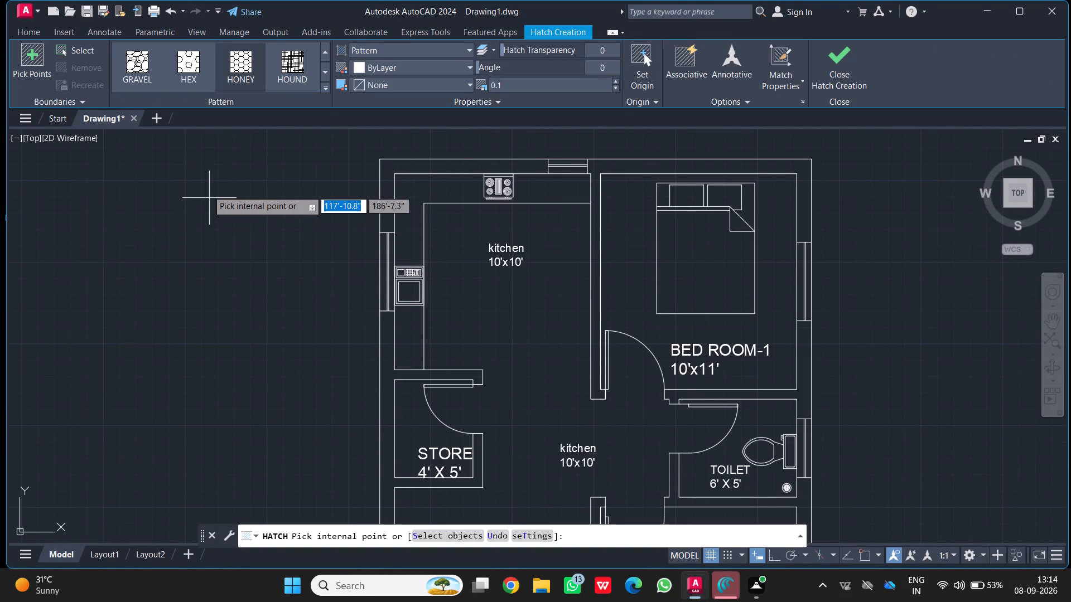
left_click(454, 69)
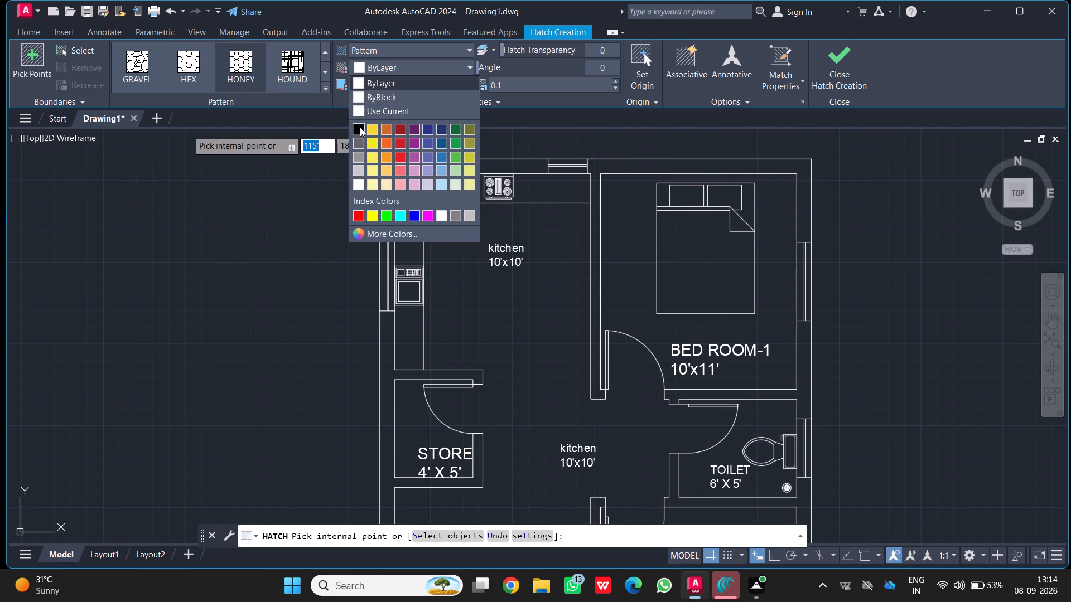
left_click(359, 127)
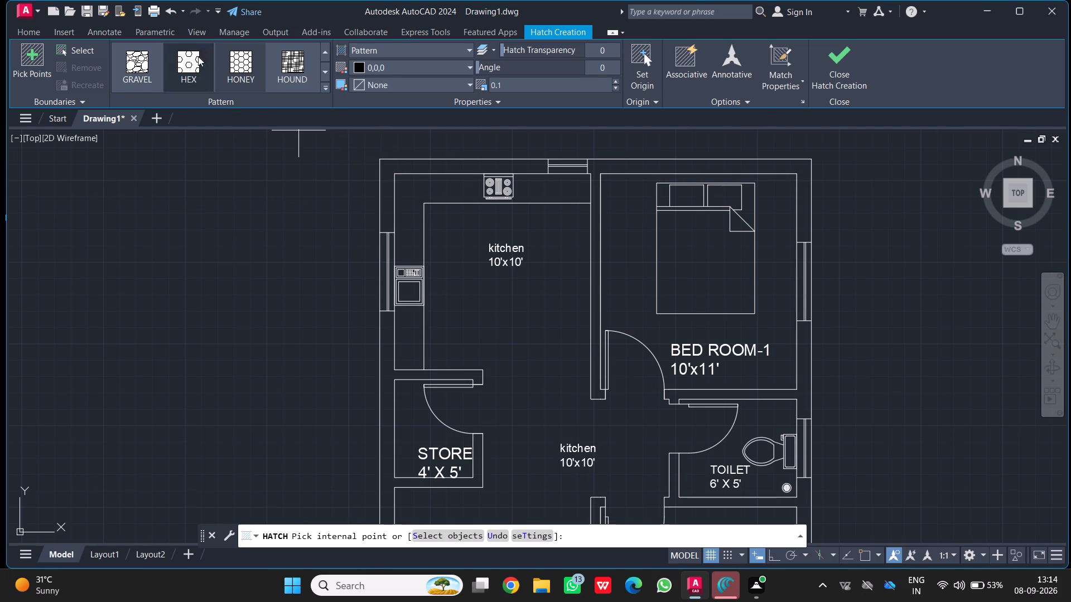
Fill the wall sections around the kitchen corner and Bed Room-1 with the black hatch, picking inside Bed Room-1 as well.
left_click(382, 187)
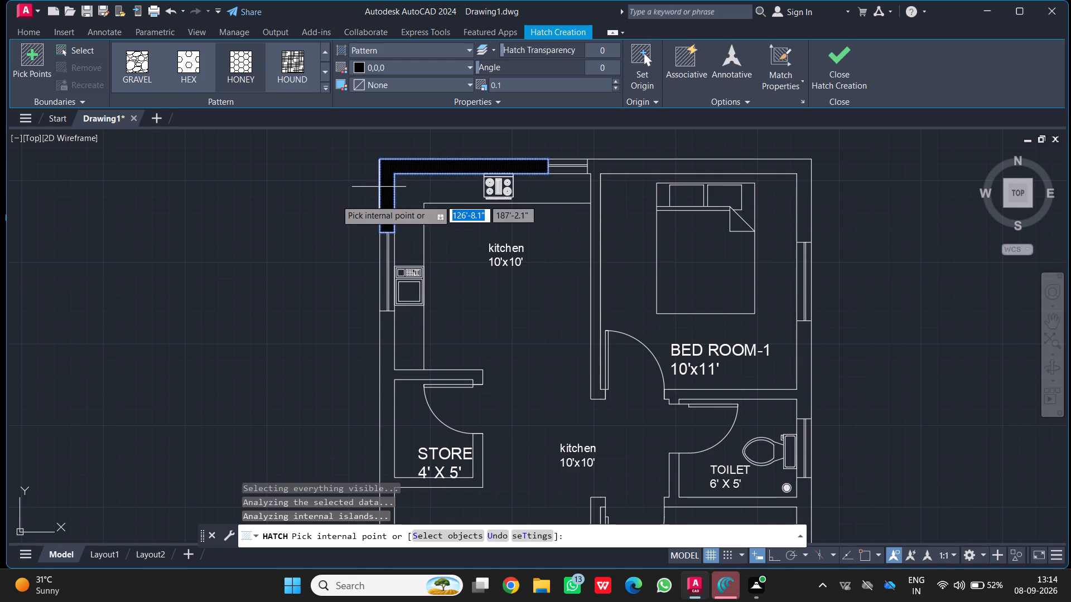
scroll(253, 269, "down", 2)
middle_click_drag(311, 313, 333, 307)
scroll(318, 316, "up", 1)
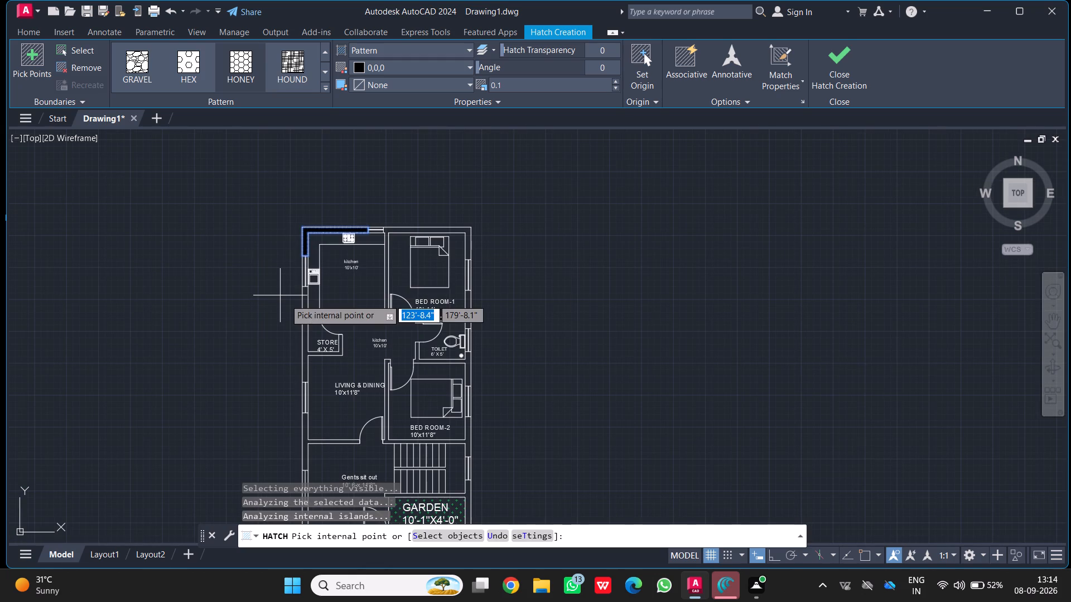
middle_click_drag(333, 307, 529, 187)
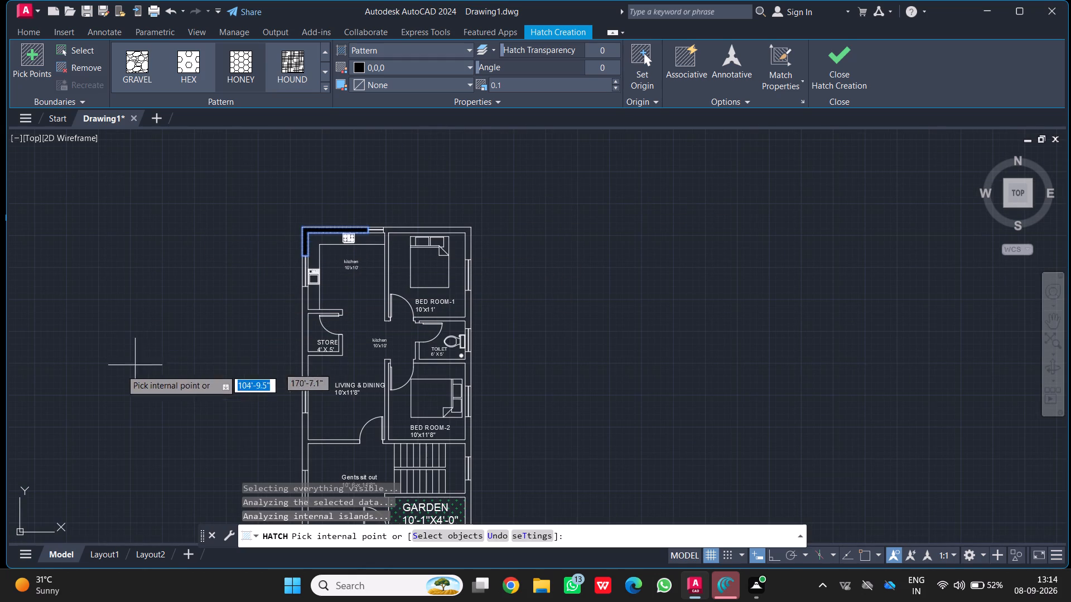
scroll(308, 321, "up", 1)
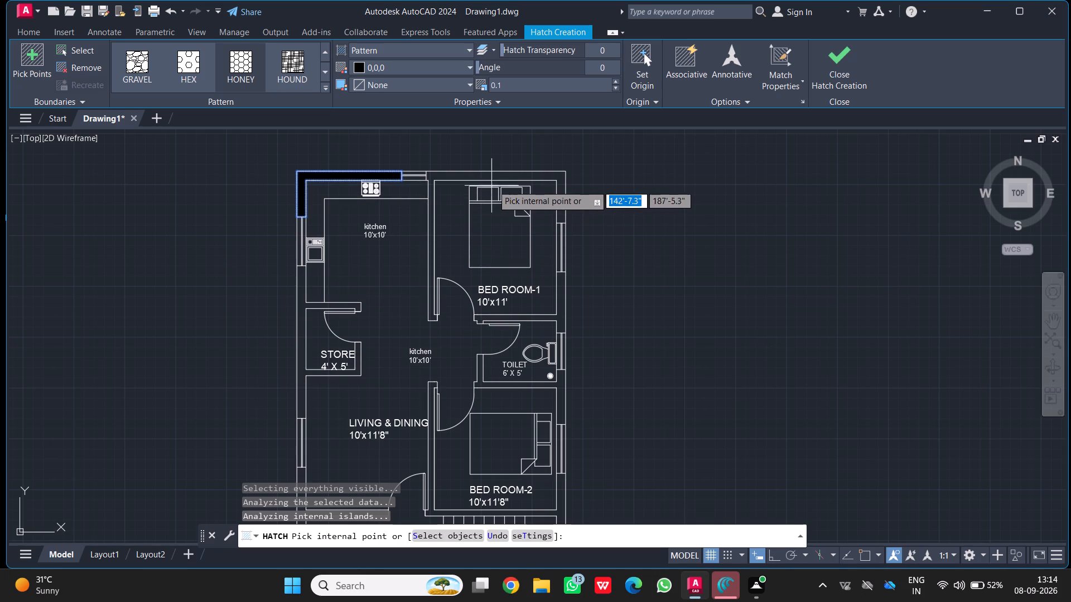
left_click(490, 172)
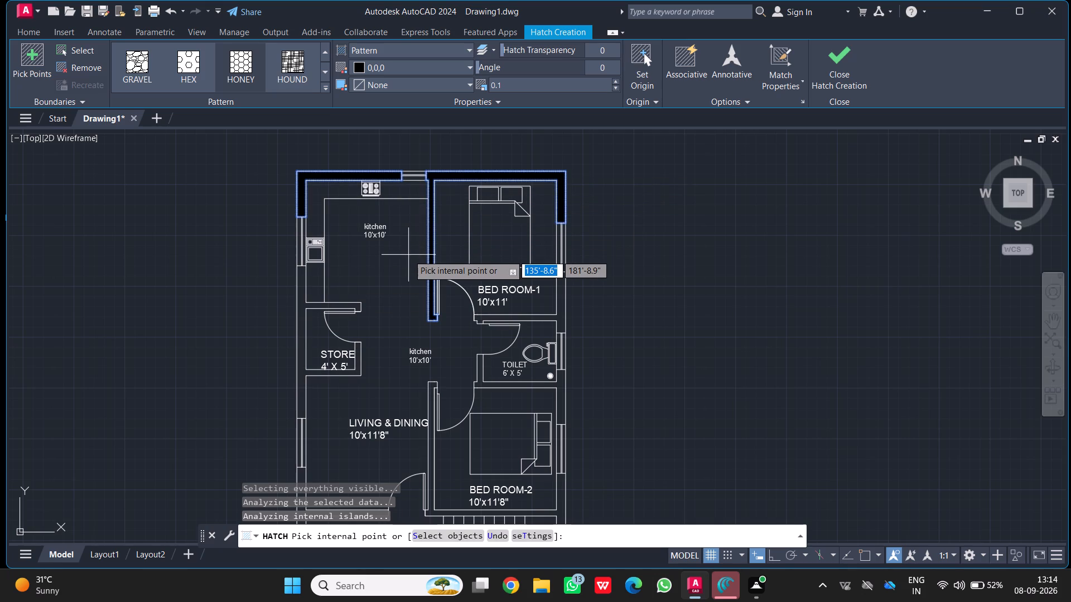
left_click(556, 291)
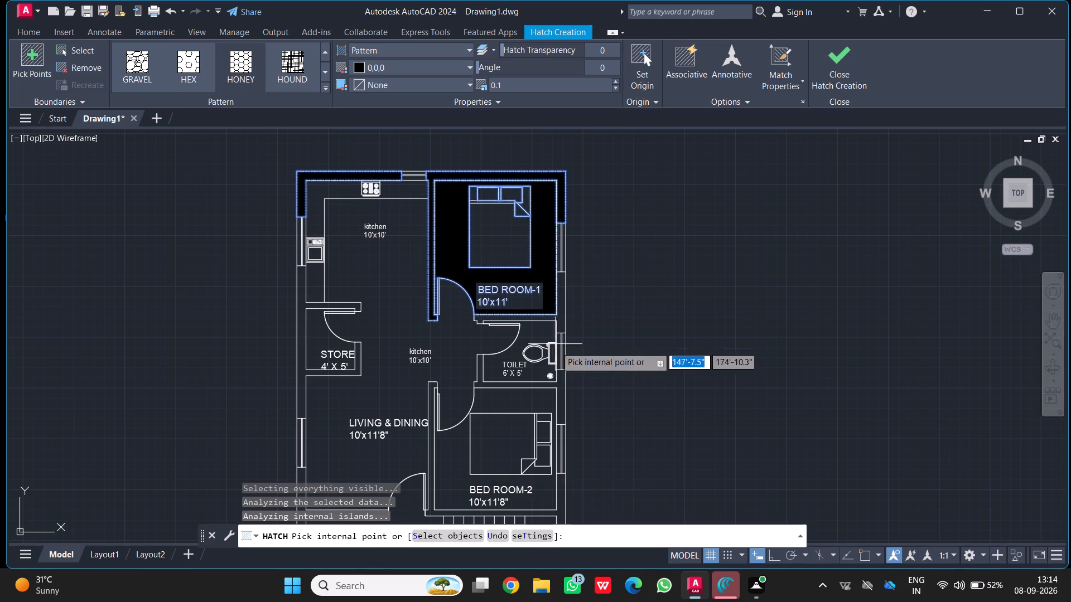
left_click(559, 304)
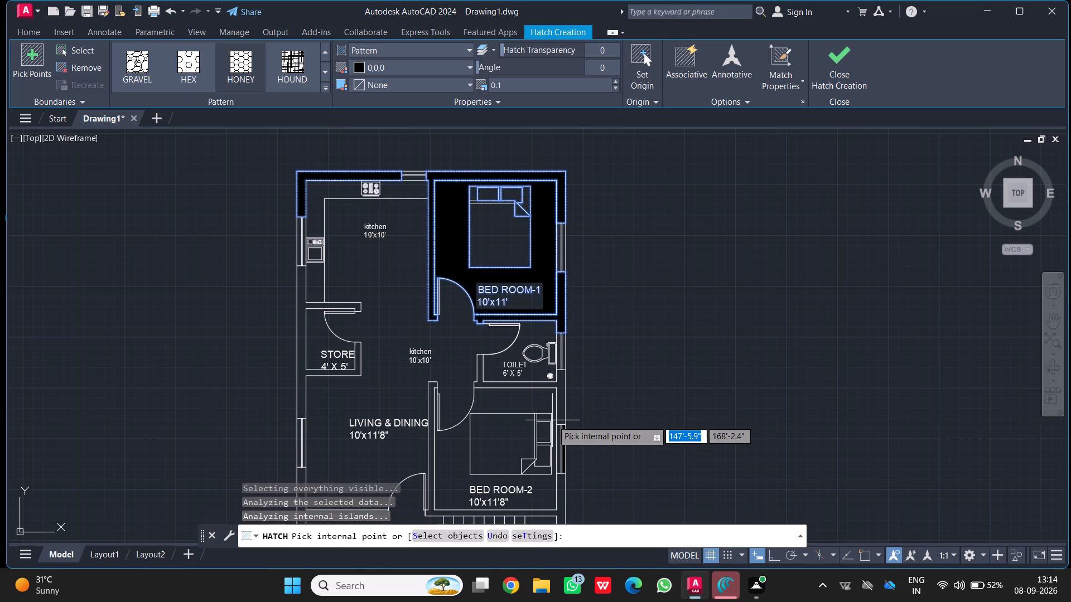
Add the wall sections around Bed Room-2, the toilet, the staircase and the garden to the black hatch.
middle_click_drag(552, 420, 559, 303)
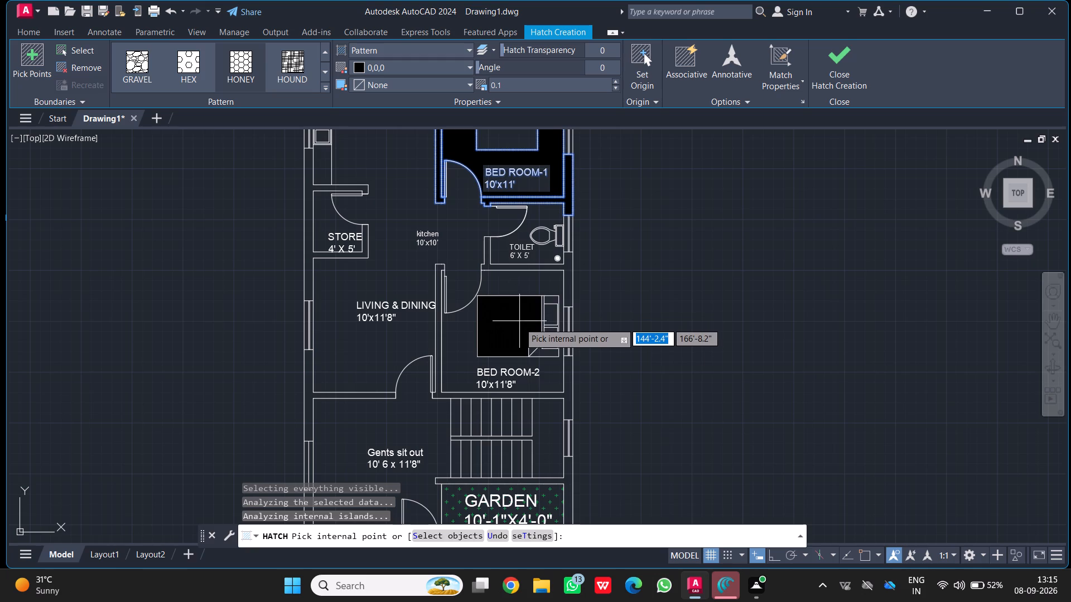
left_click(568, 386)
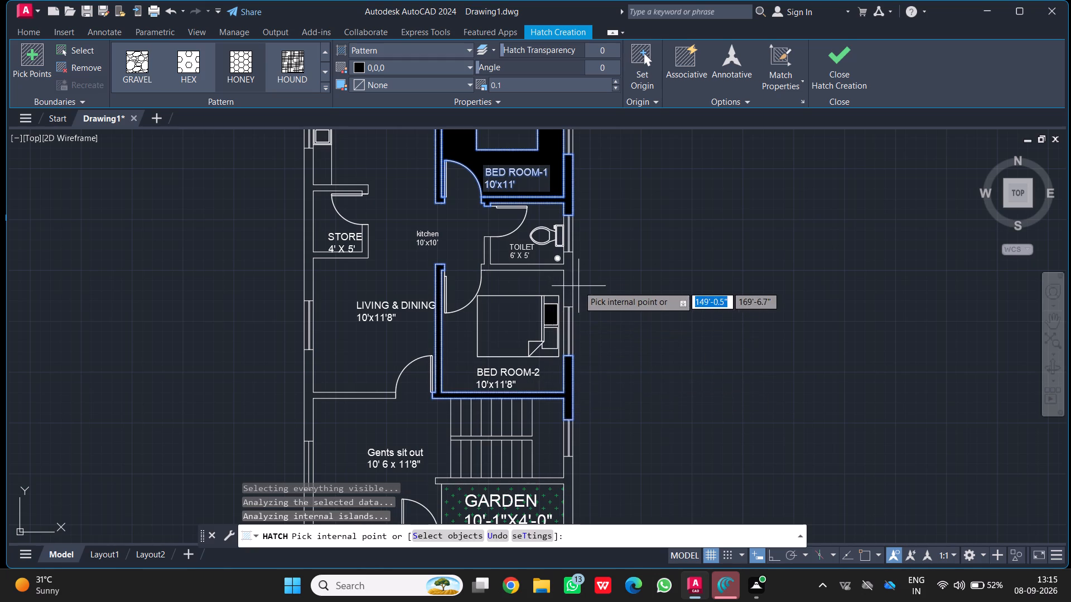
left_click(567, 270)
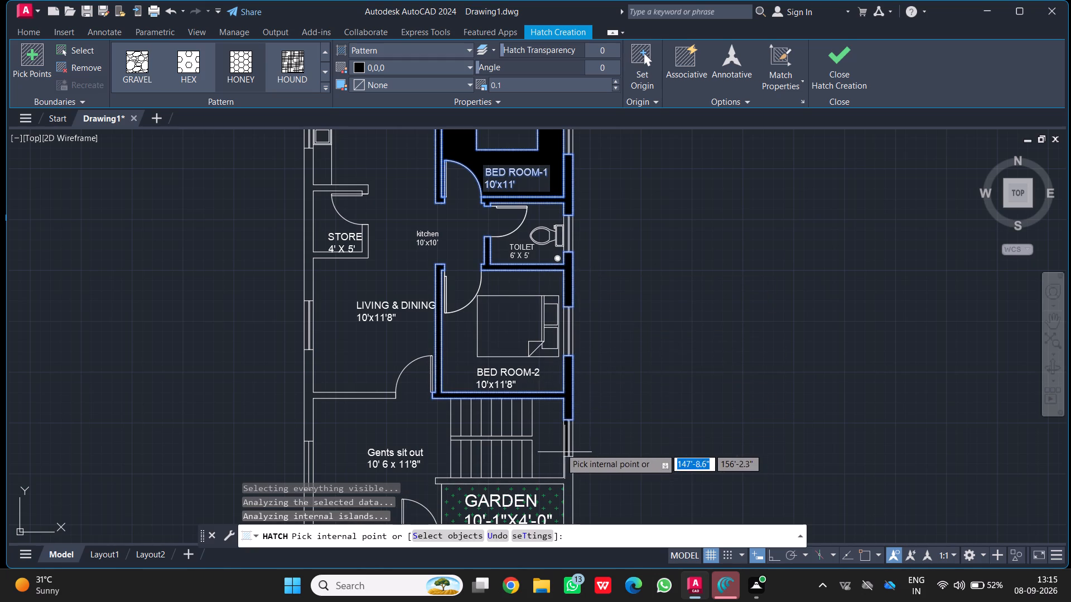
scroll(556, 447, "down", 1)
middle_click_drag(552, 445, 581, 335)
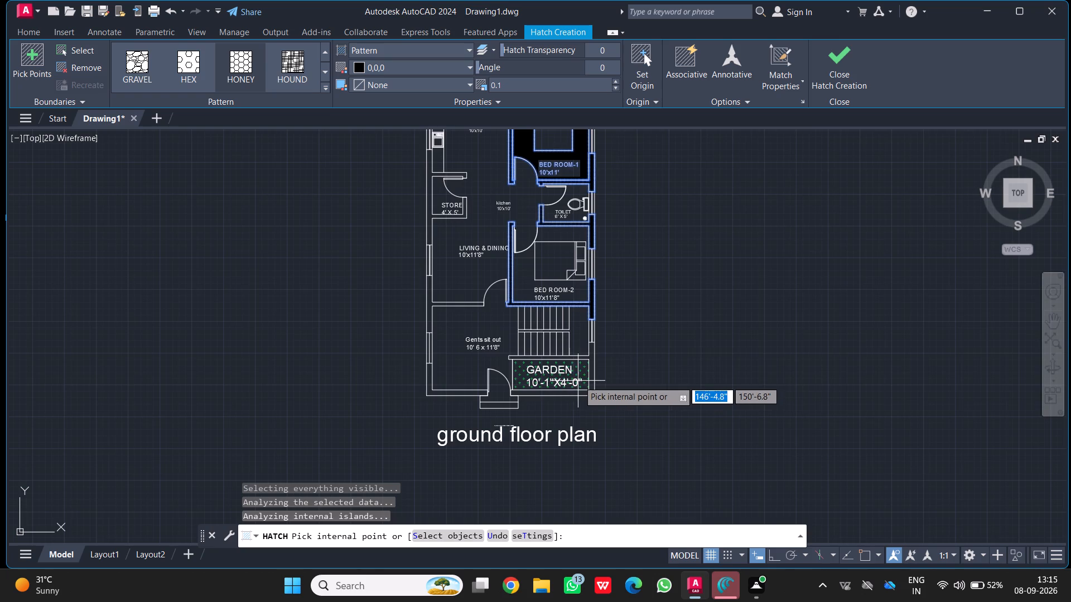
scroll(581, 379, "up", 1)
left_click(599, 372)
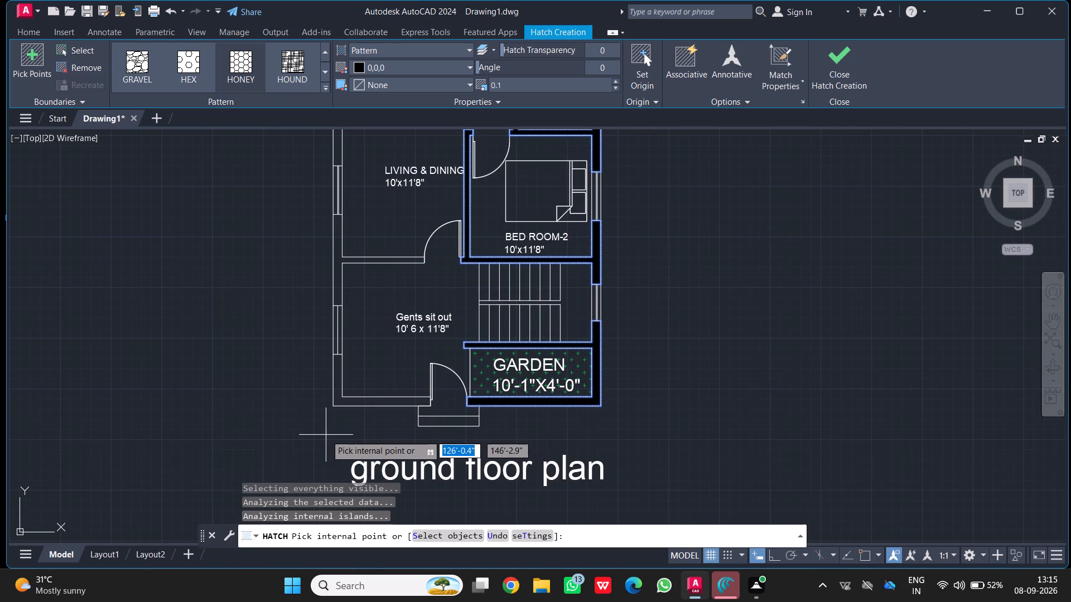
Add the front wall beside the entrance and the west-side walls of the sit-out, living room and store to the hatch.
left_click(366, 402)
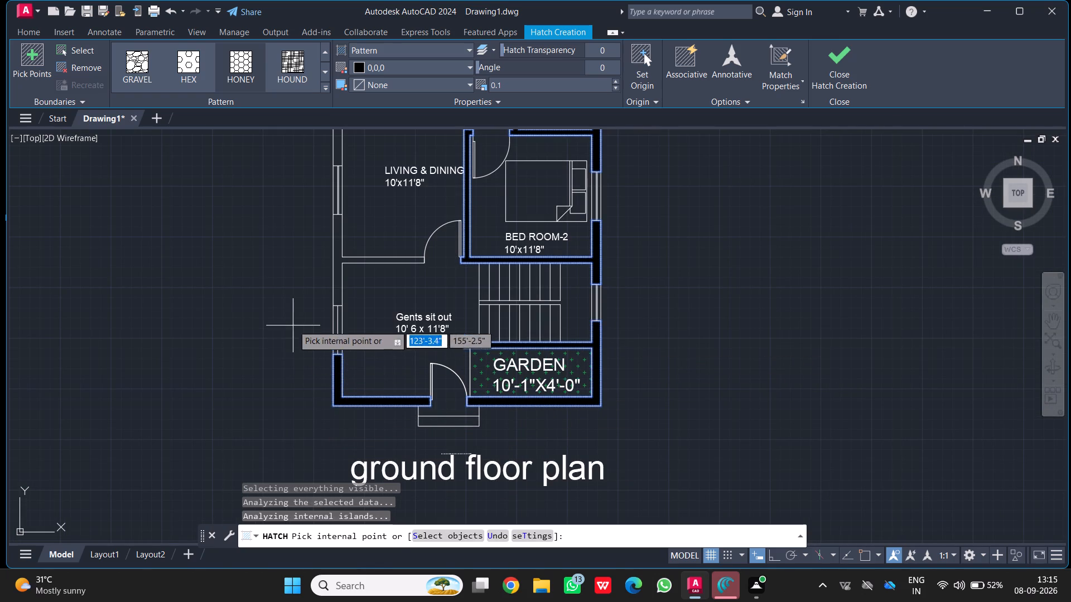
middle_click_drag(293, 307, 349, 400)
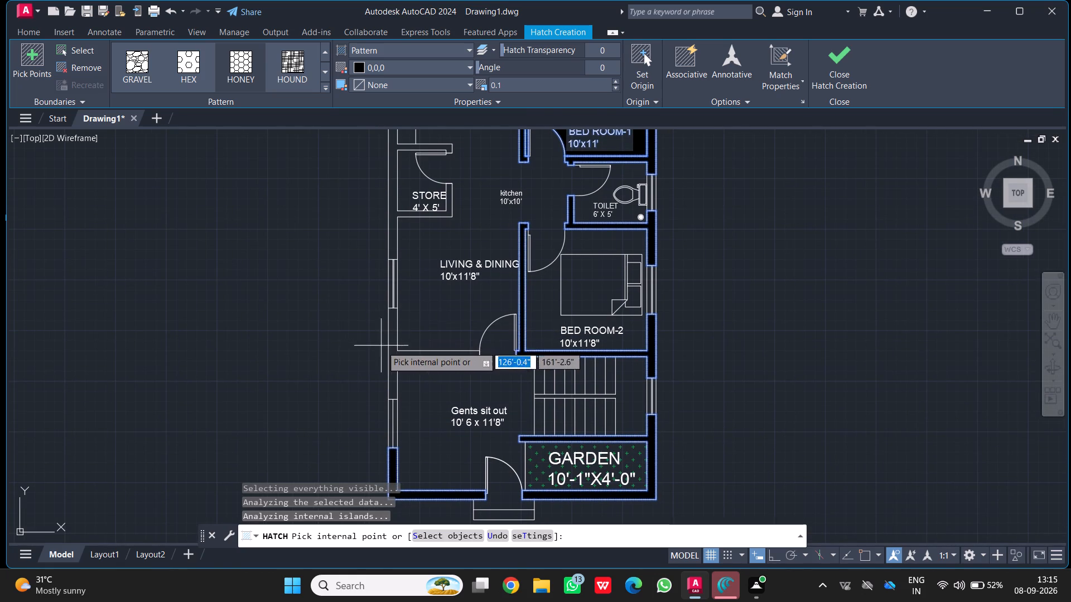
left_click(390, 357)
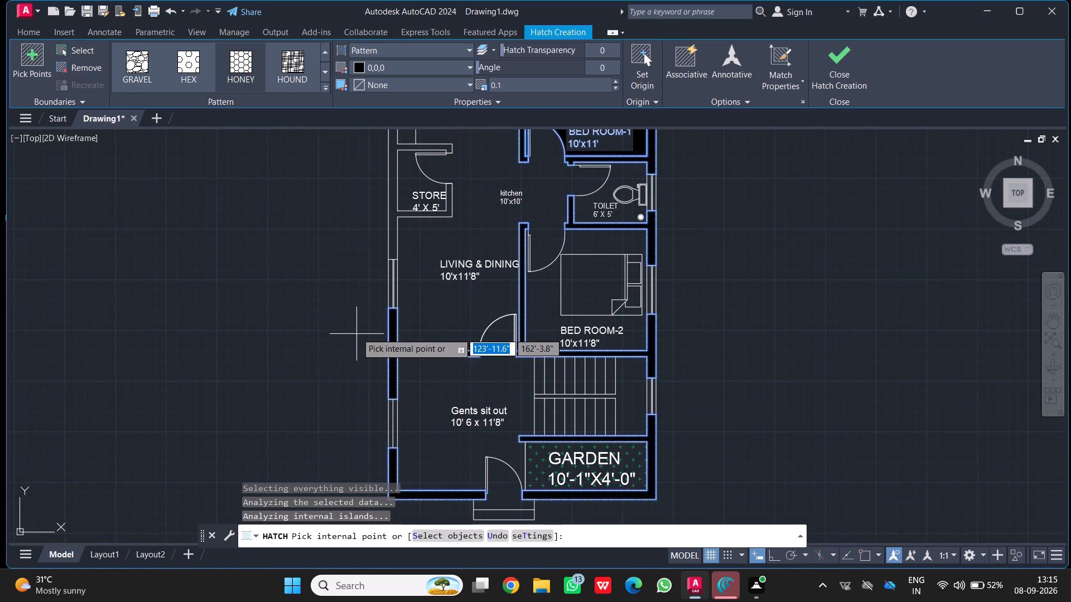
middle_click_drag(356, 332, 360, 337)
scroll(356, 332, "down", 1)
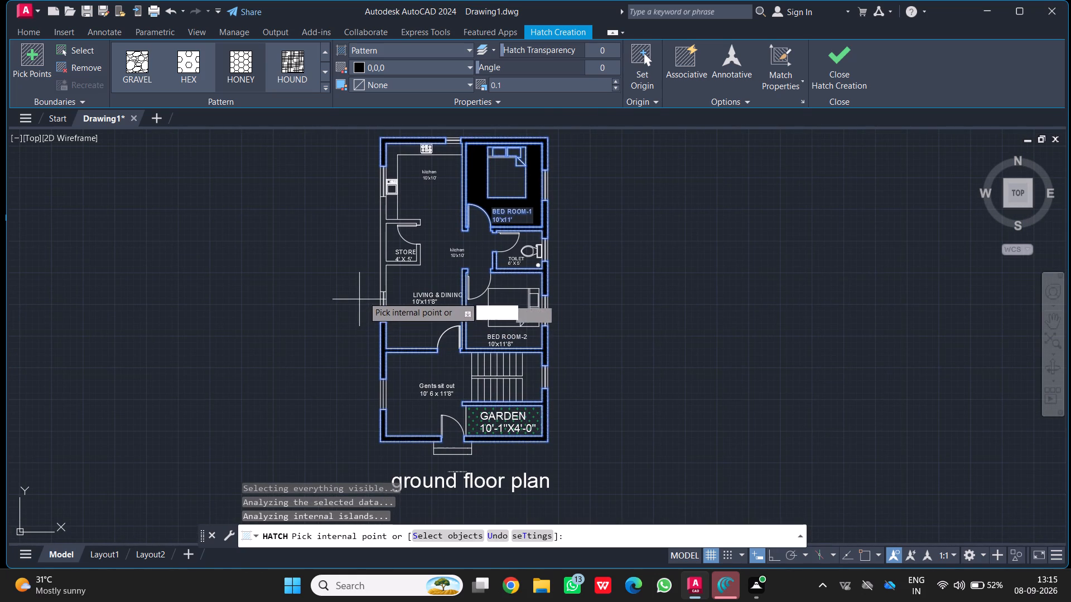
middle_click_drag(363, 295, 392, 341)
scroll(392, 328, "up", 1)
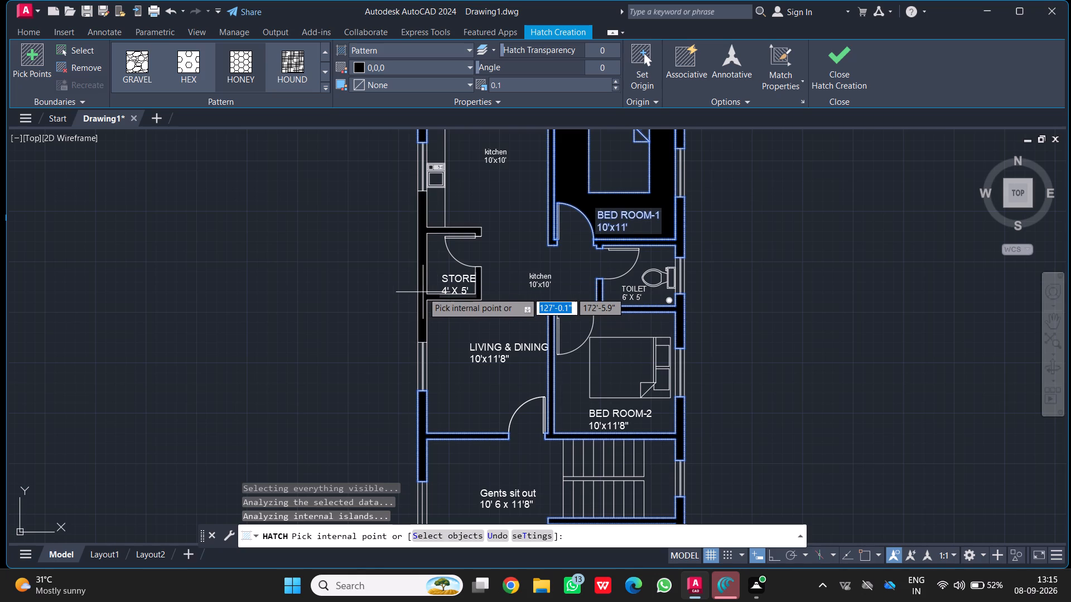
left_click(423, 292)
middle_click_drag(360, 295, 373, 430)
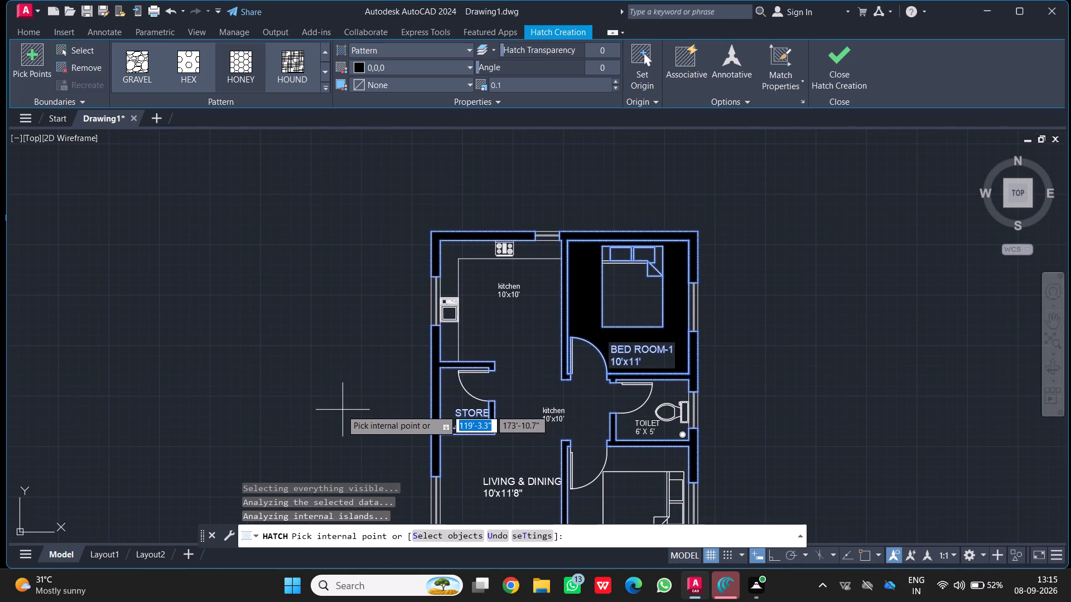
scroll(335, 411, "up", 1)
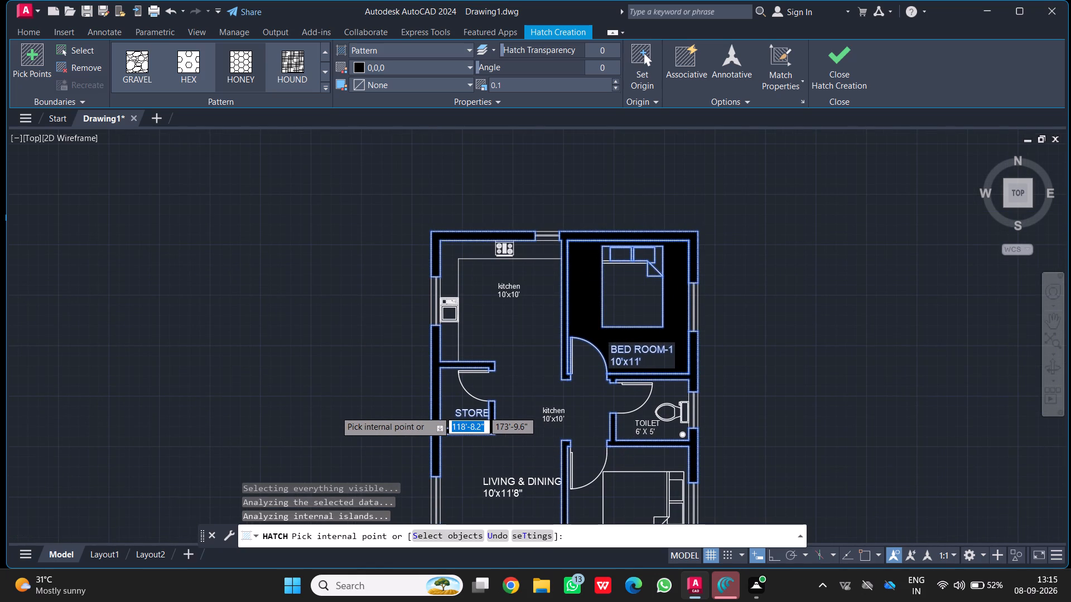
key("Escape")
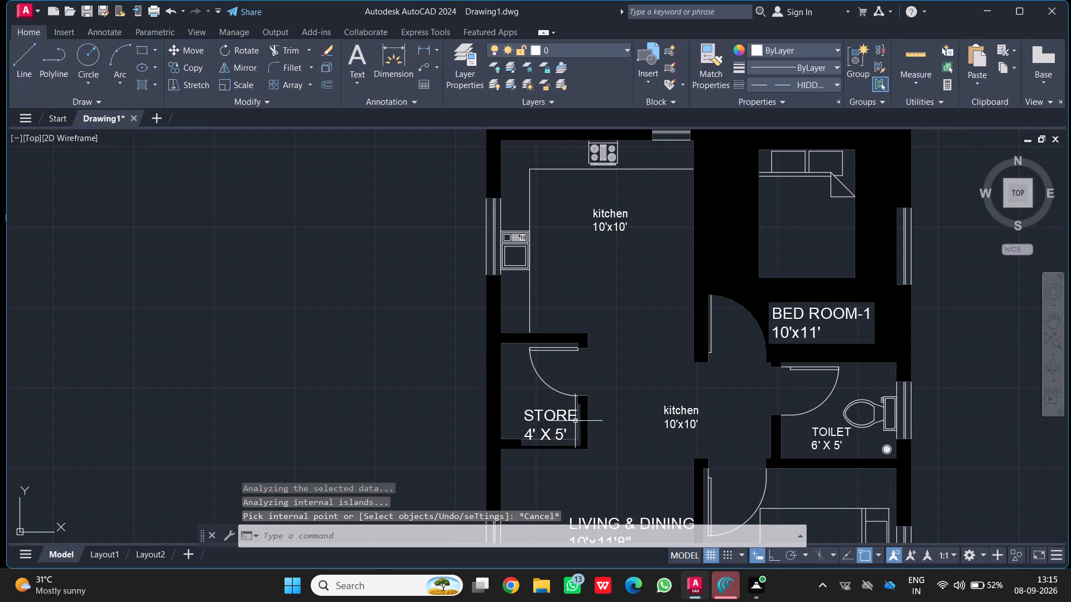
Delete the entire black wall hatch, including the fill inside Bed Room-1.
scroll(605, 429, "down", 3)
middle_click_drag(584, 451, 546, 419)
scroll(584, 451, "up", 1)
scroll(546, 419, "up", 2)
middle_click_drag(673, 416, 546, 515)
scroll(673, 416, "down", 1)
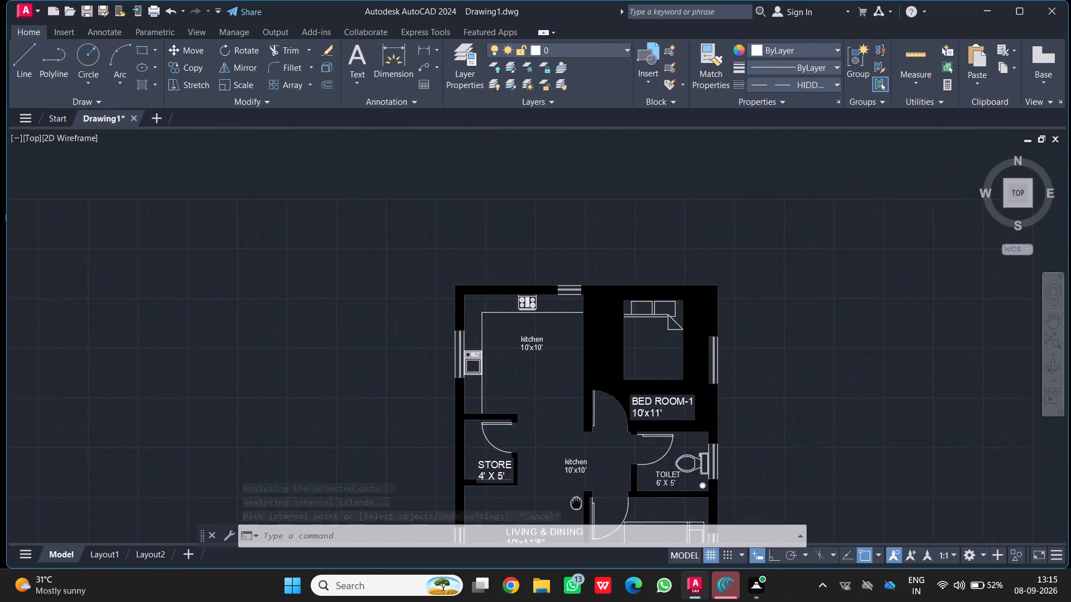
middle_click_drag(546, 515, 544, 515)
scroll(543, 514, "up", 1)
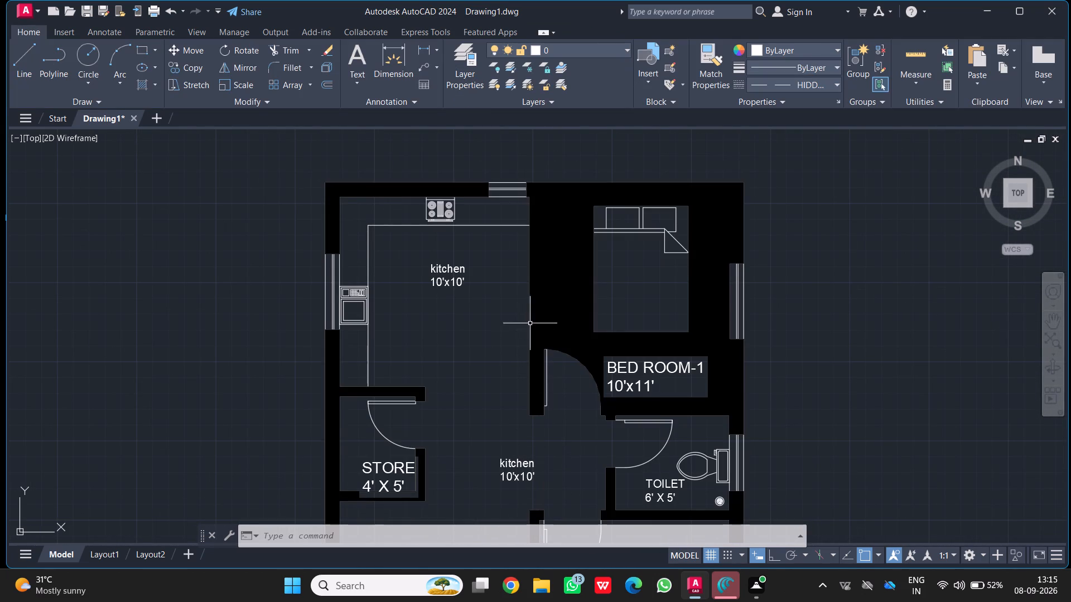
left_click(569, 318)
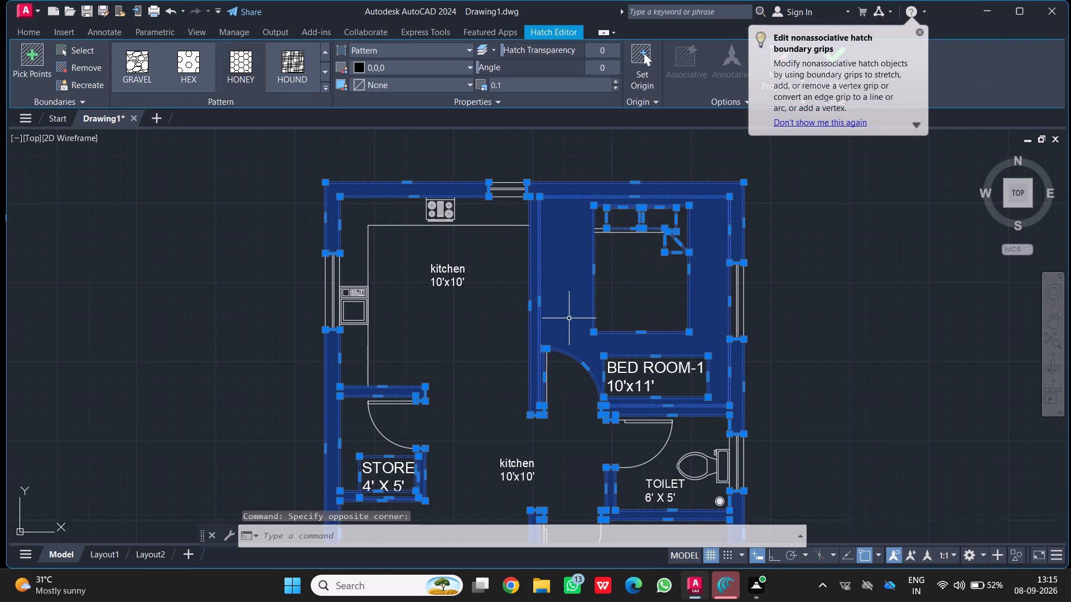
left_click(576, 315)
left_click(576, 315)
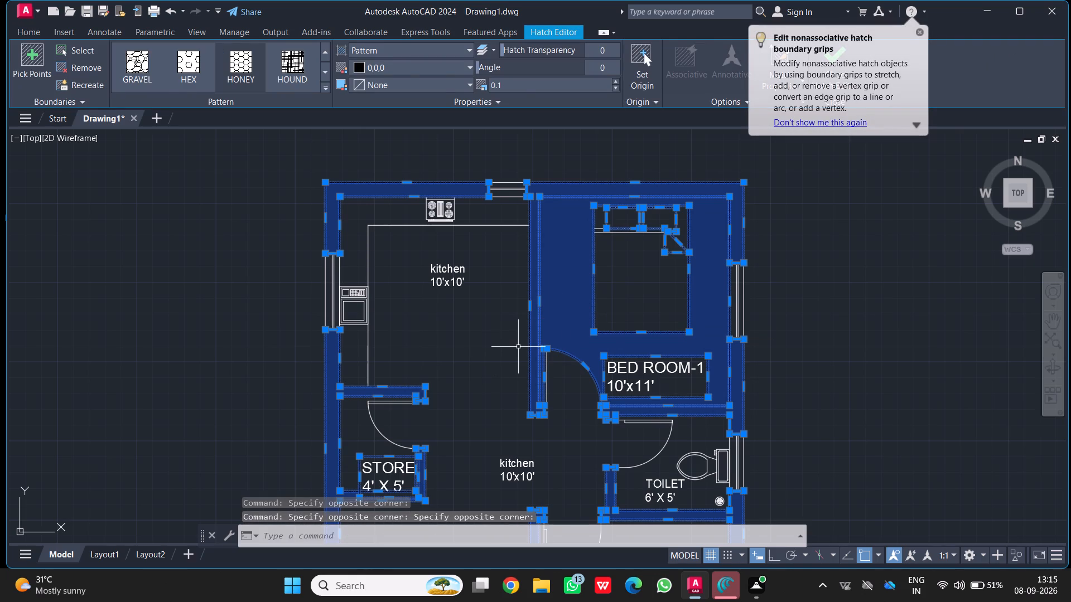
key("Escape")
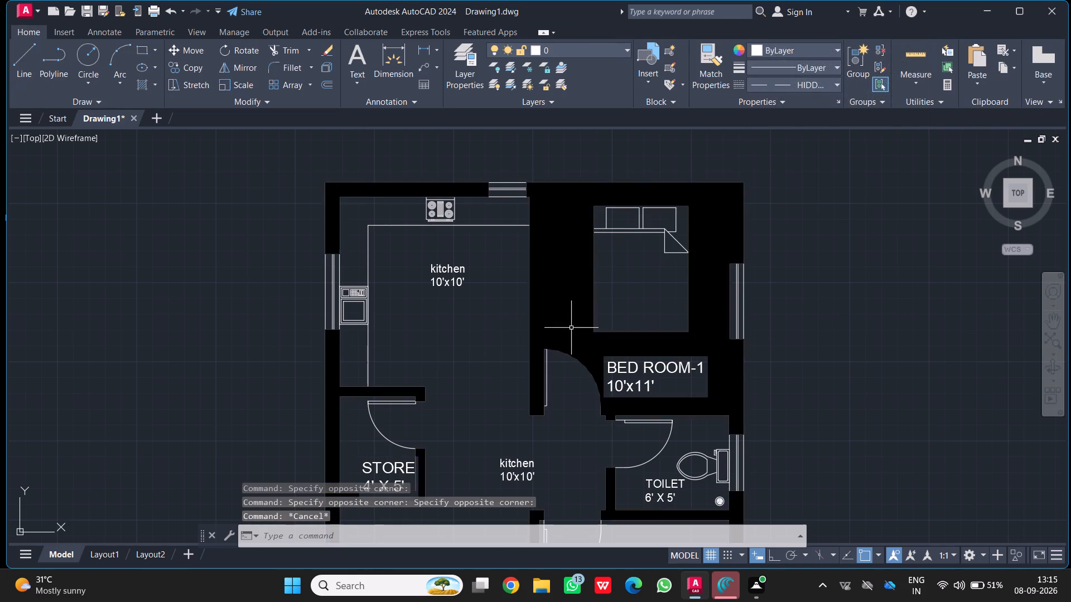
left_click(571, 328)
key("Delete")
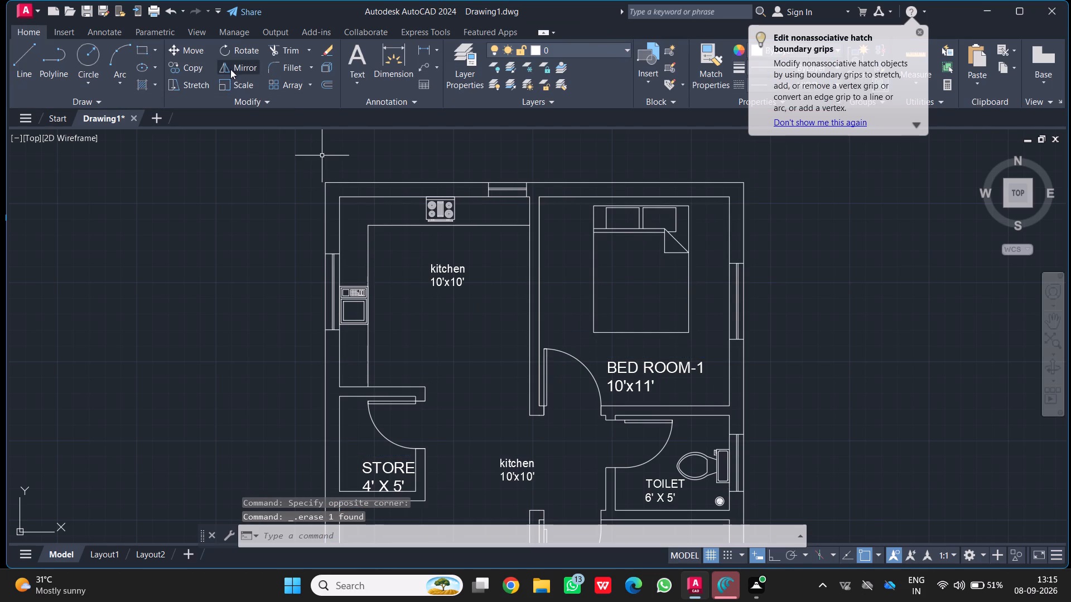
Hatch the wall around the kitchen's northwest corner in black as a separate hatch.
key("h")
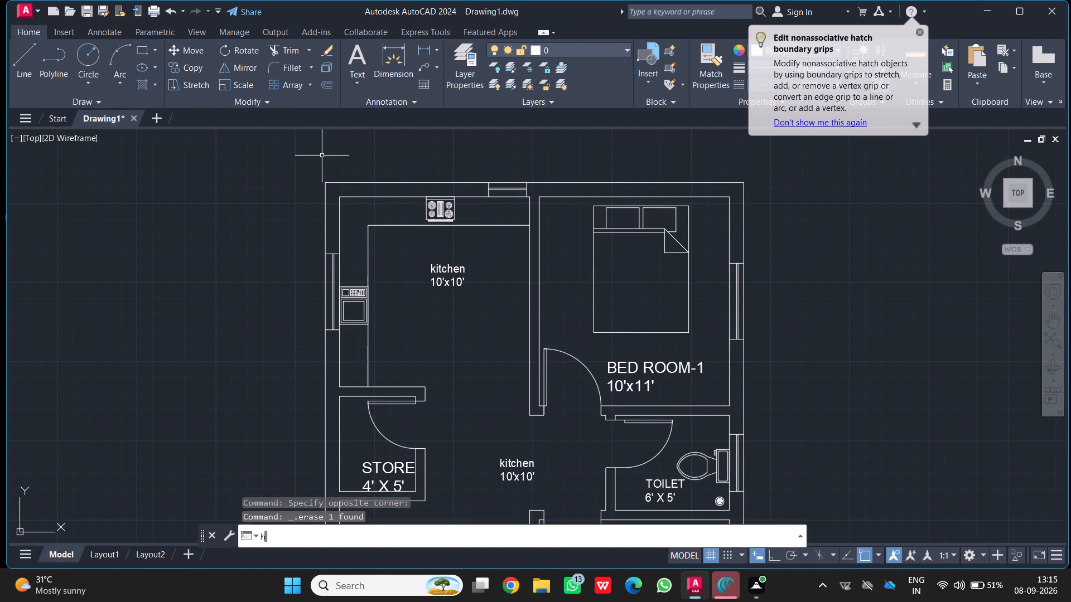
key("Return")
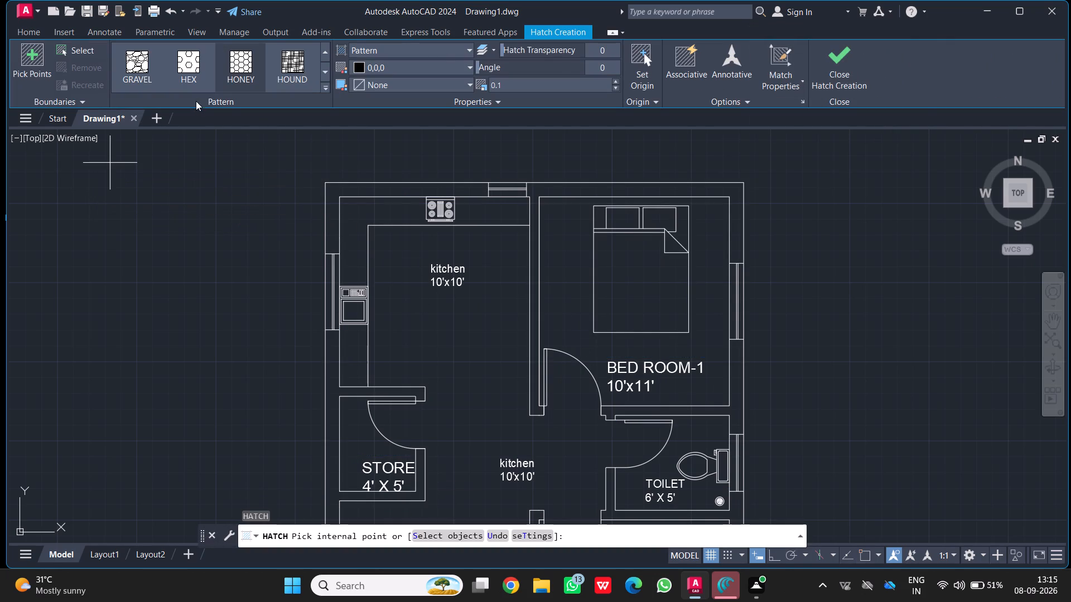
left_click(365, 191)
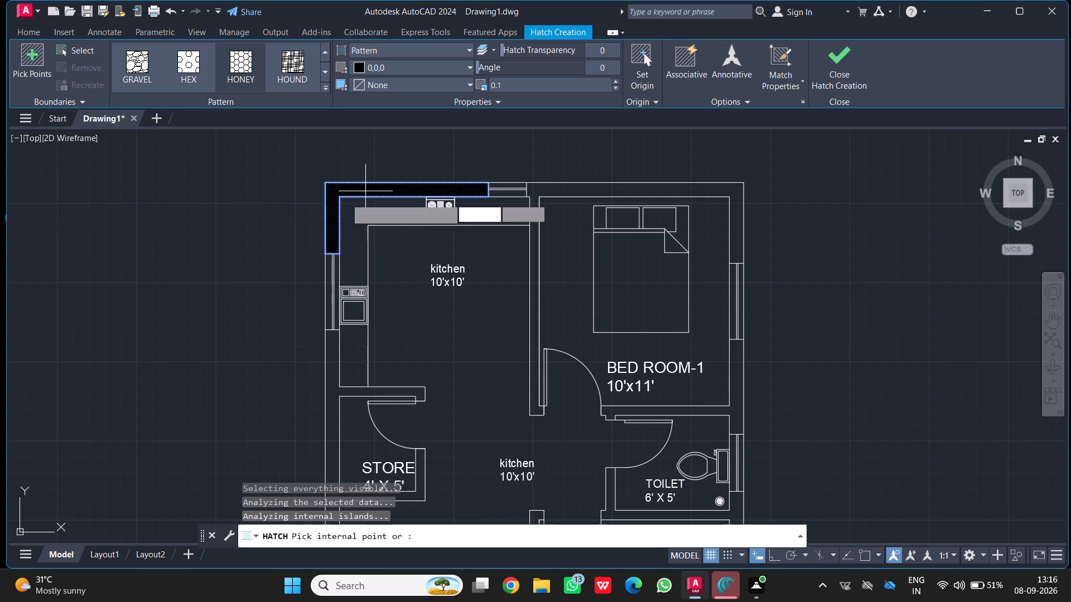
key("Escape")
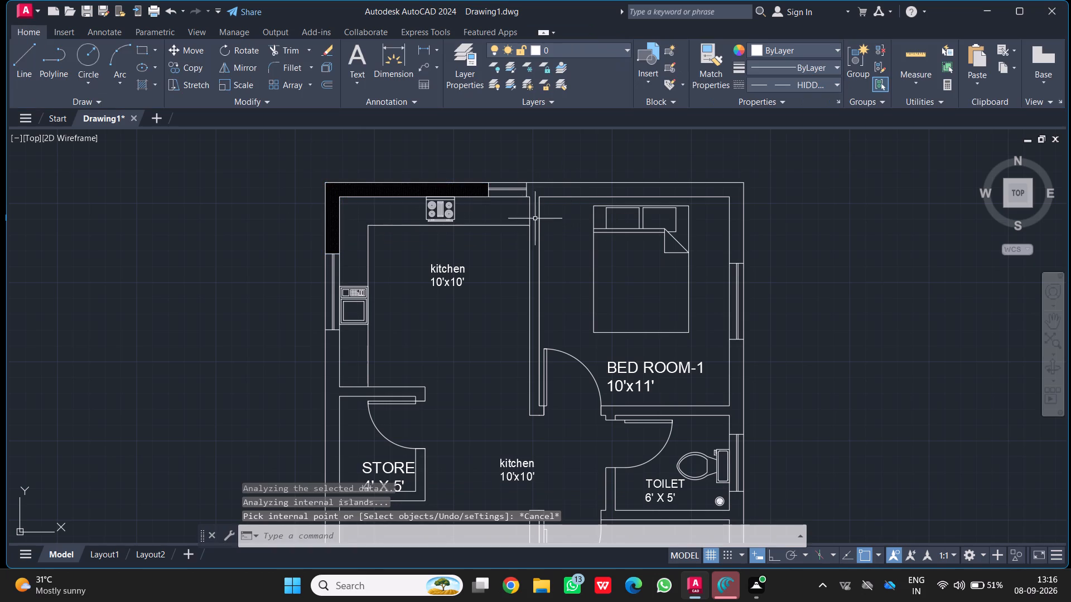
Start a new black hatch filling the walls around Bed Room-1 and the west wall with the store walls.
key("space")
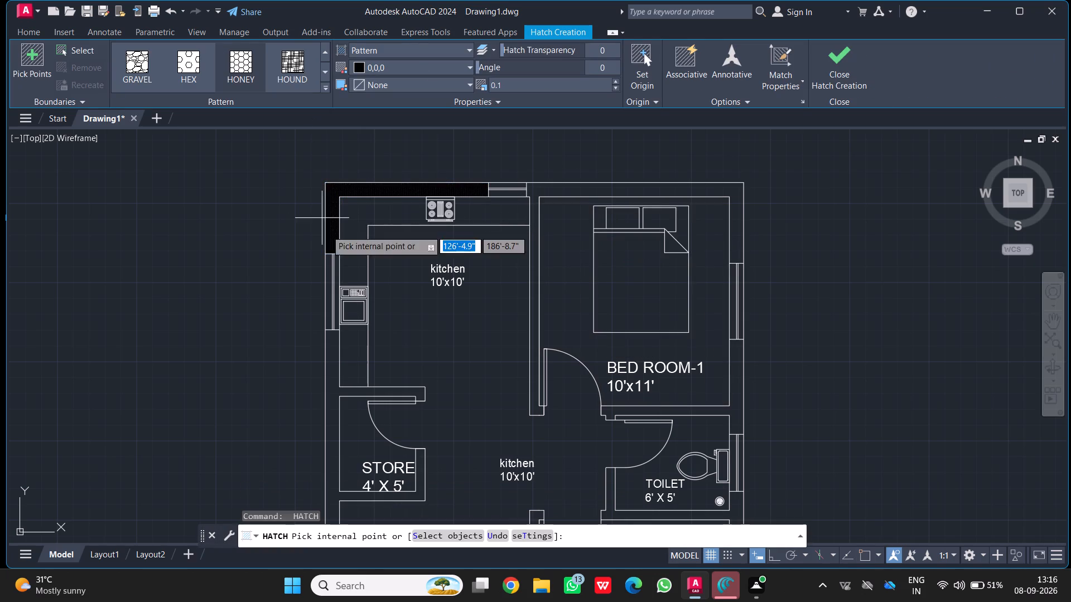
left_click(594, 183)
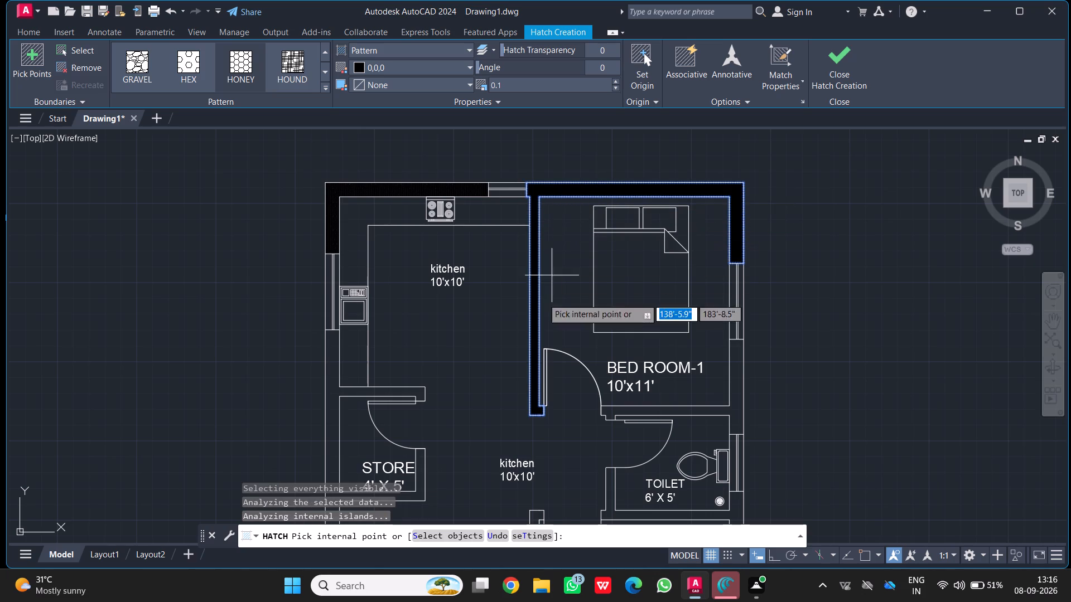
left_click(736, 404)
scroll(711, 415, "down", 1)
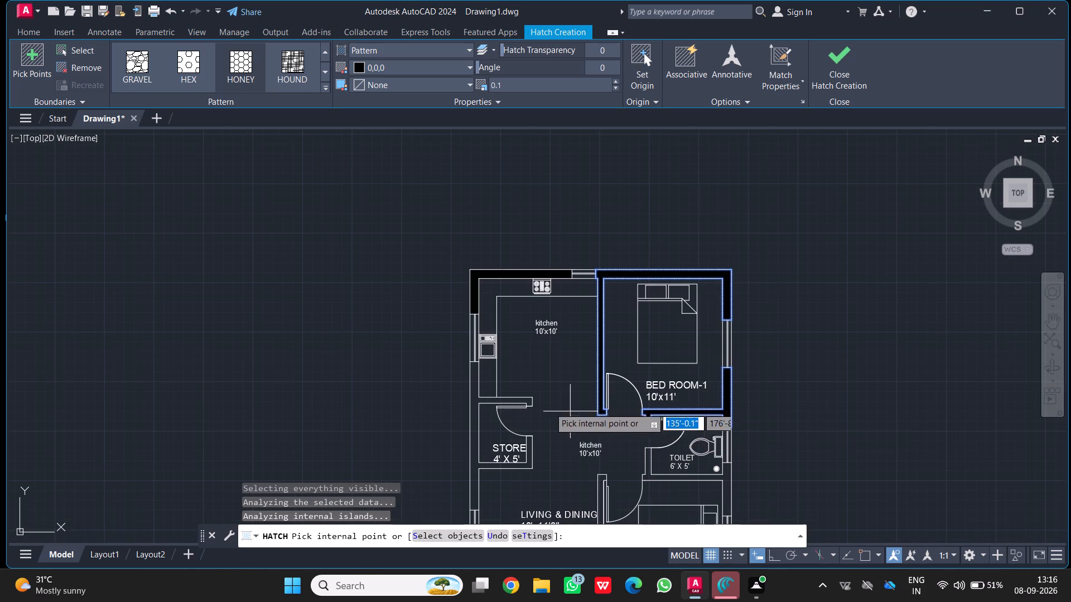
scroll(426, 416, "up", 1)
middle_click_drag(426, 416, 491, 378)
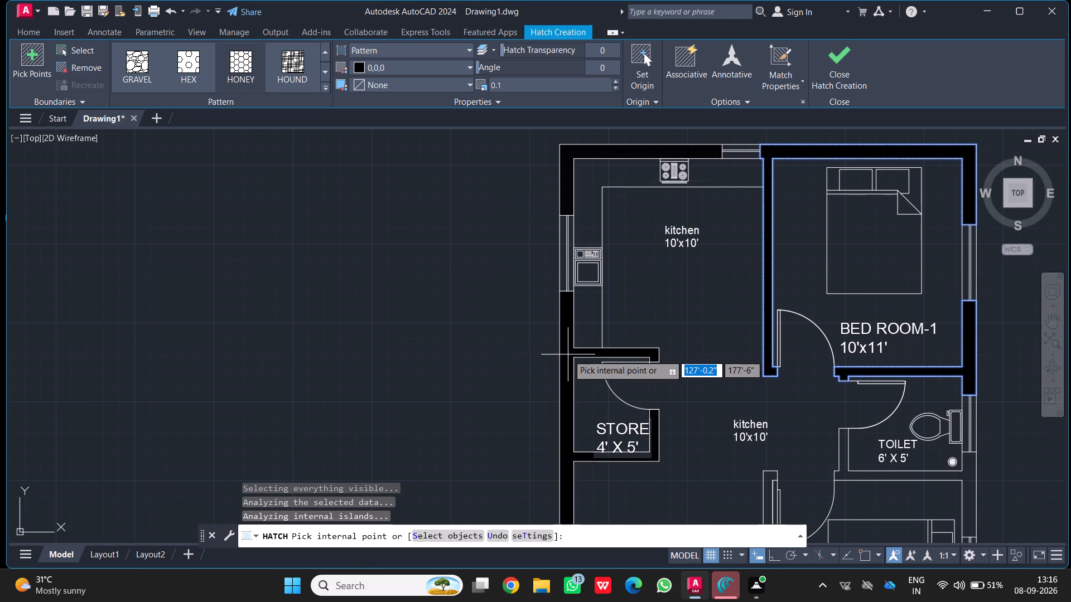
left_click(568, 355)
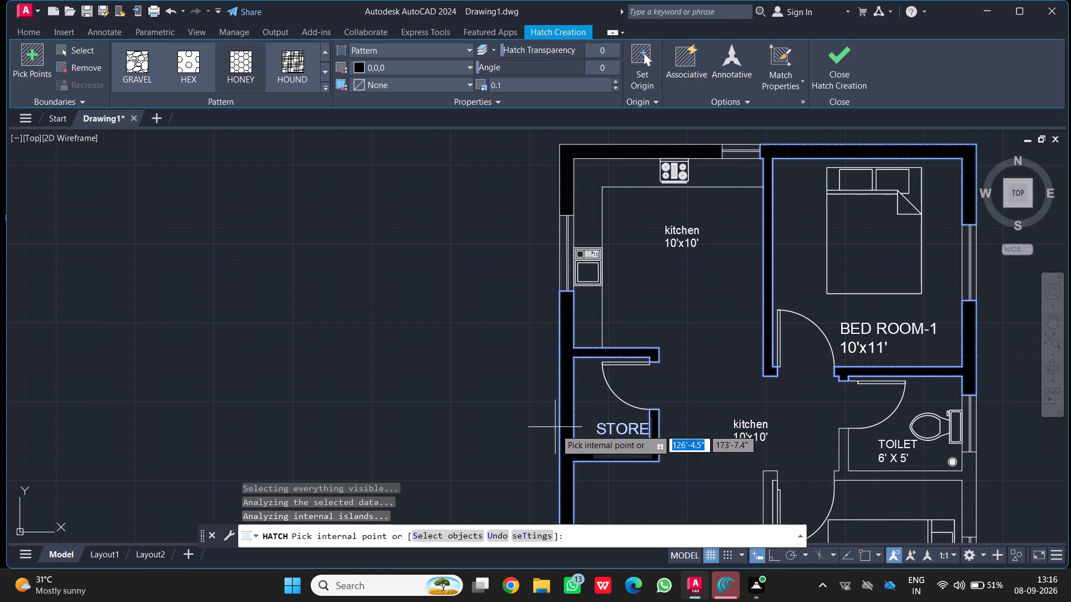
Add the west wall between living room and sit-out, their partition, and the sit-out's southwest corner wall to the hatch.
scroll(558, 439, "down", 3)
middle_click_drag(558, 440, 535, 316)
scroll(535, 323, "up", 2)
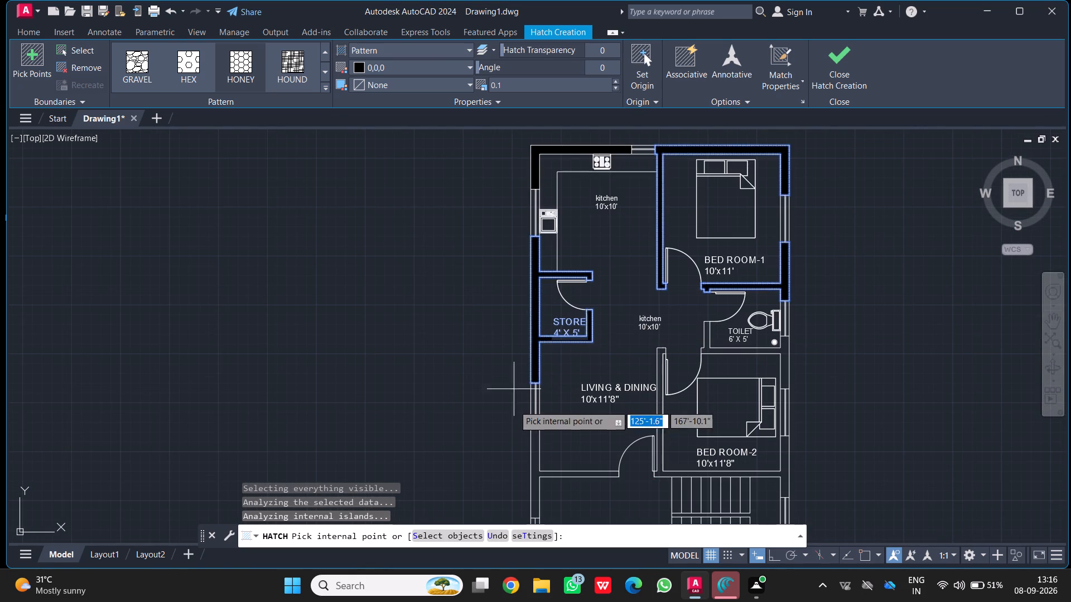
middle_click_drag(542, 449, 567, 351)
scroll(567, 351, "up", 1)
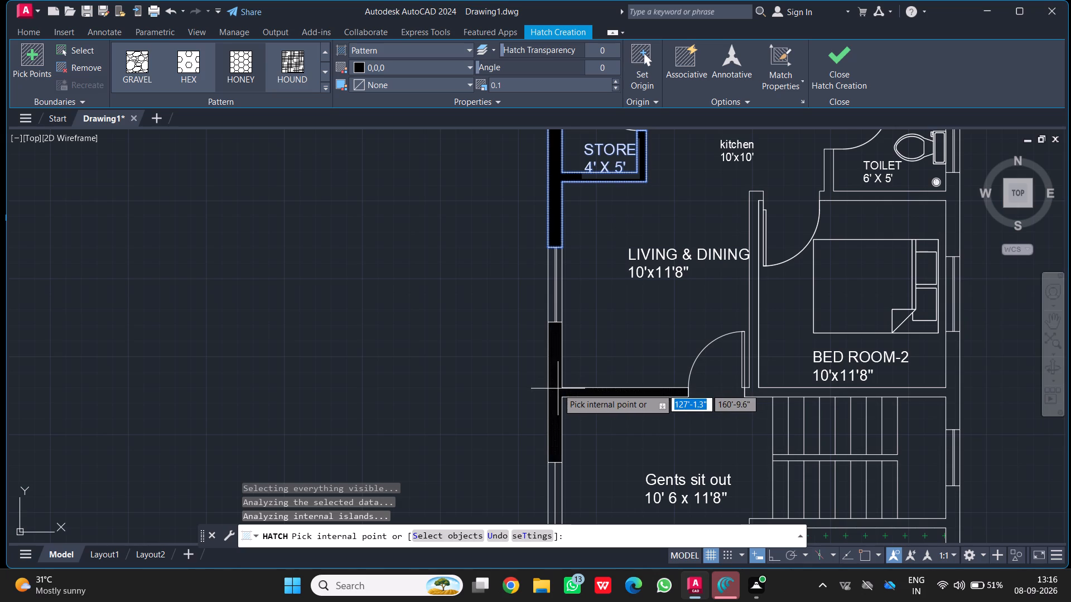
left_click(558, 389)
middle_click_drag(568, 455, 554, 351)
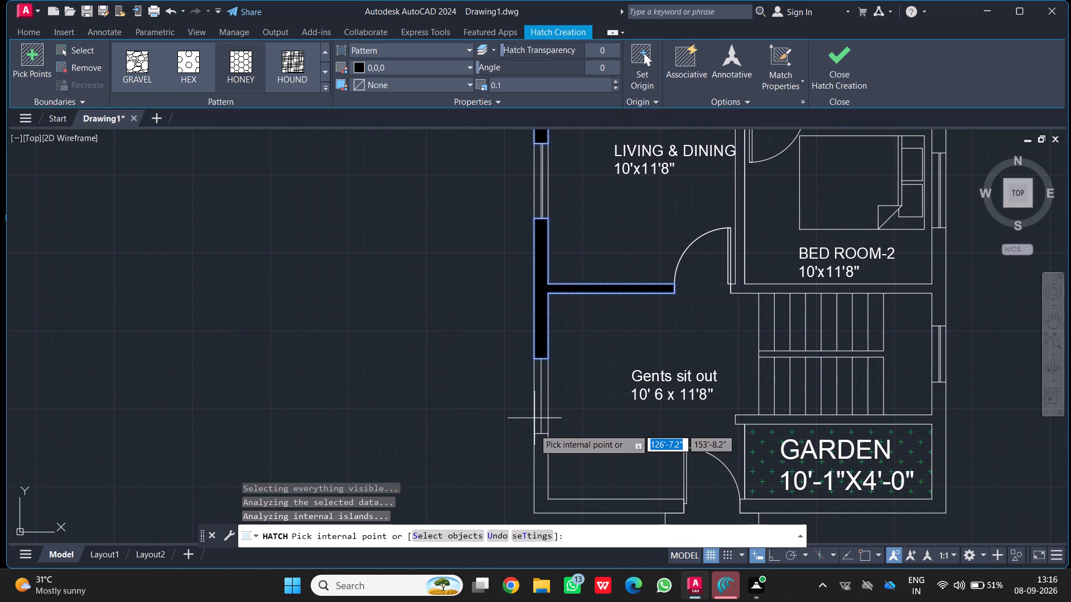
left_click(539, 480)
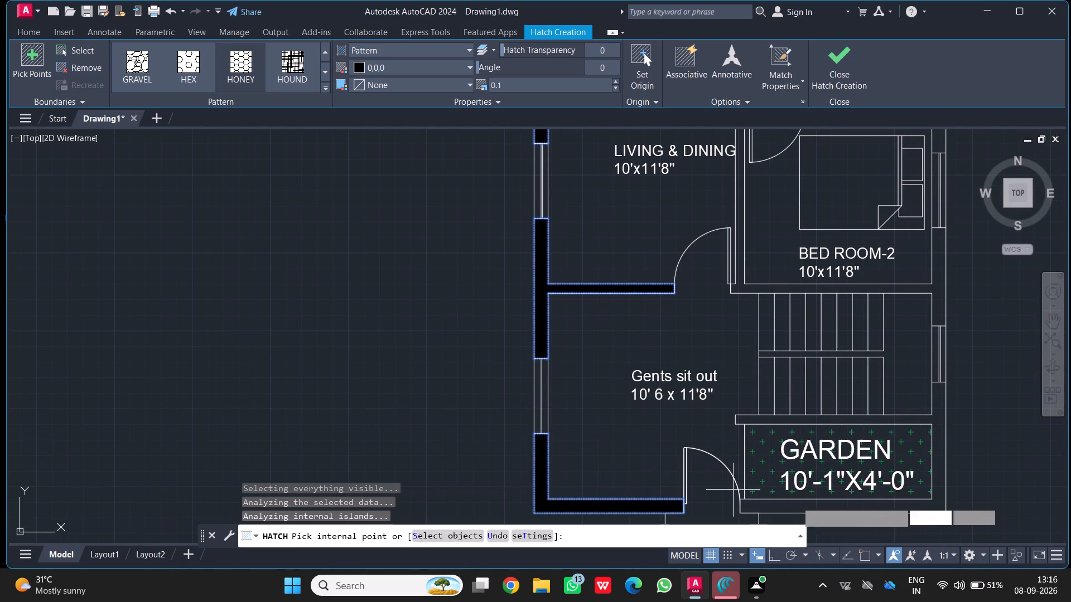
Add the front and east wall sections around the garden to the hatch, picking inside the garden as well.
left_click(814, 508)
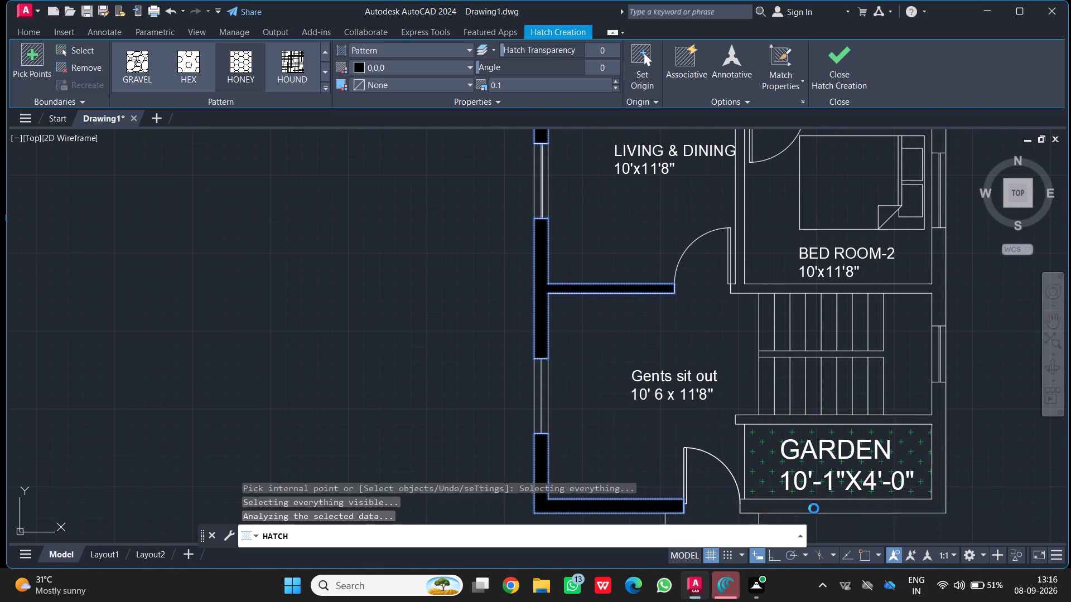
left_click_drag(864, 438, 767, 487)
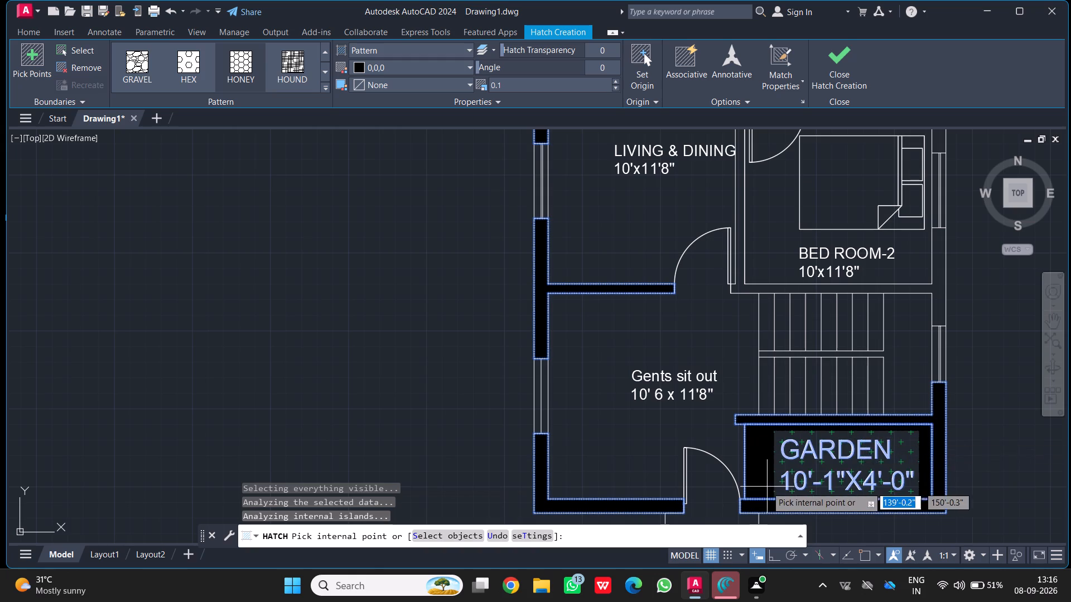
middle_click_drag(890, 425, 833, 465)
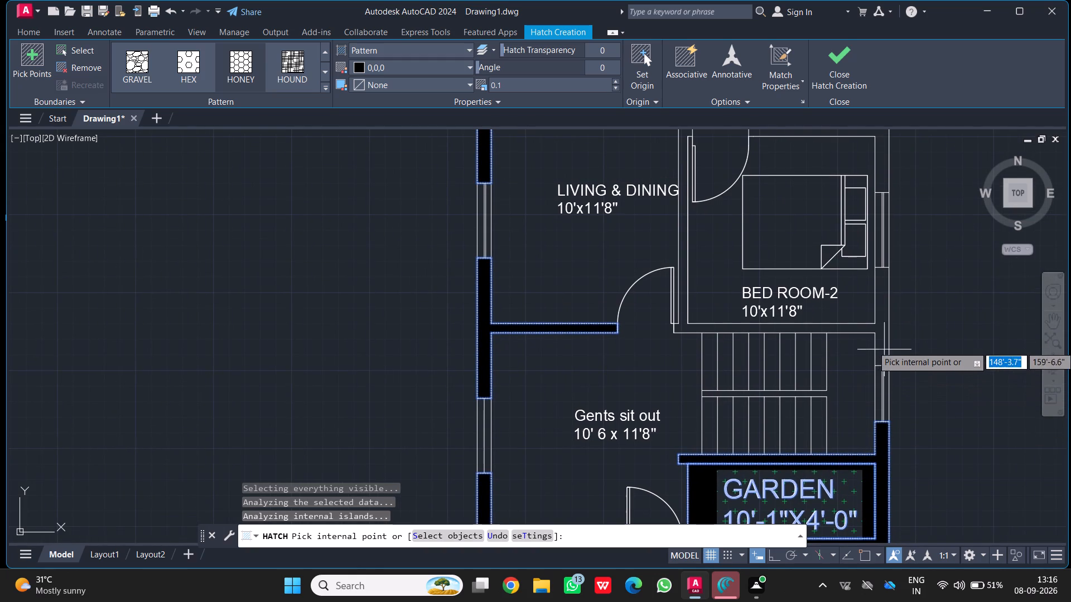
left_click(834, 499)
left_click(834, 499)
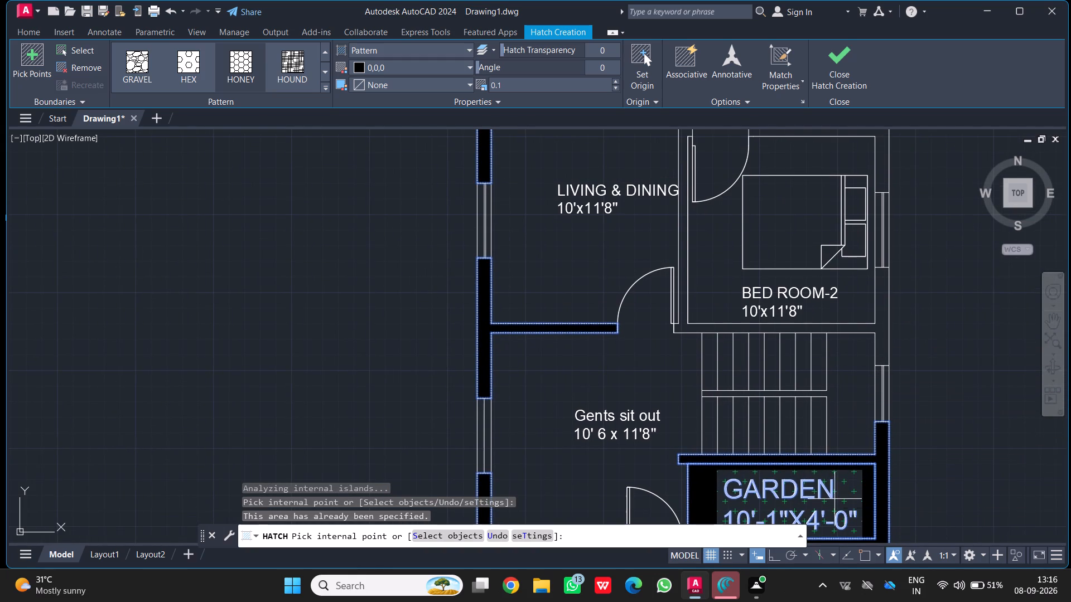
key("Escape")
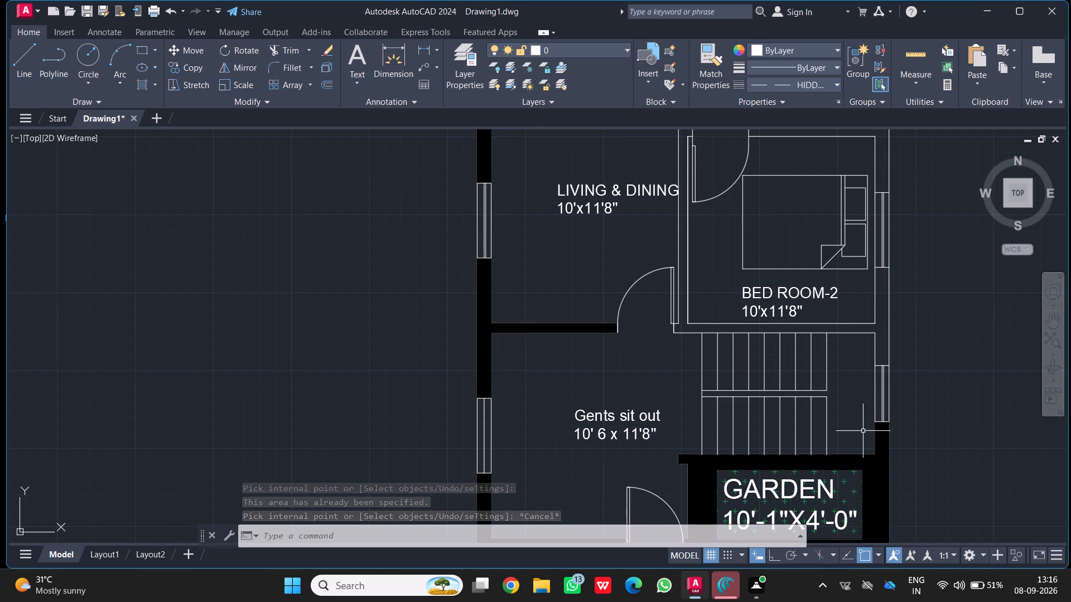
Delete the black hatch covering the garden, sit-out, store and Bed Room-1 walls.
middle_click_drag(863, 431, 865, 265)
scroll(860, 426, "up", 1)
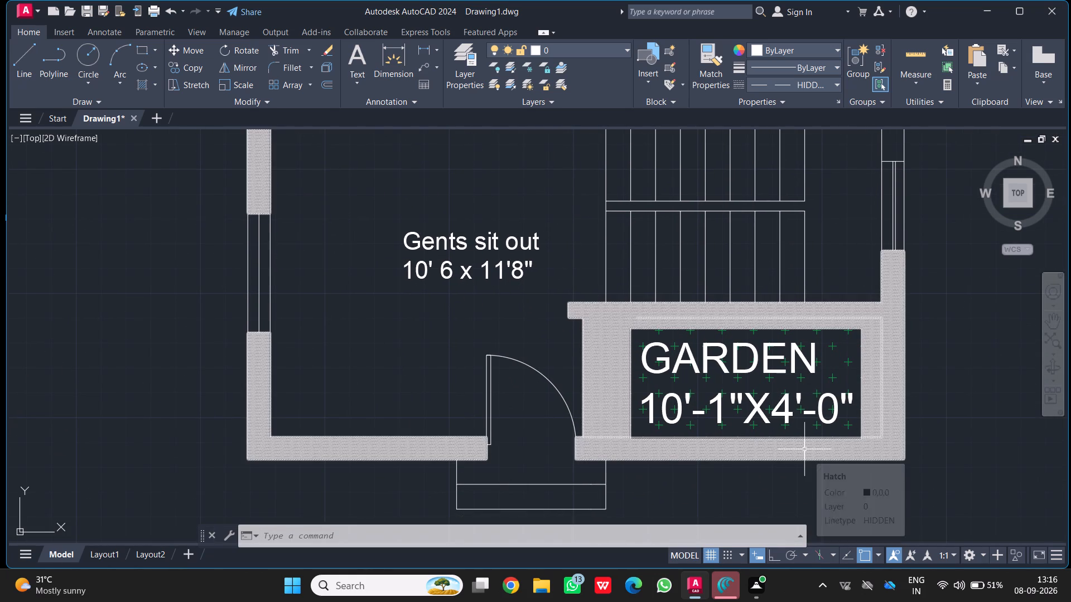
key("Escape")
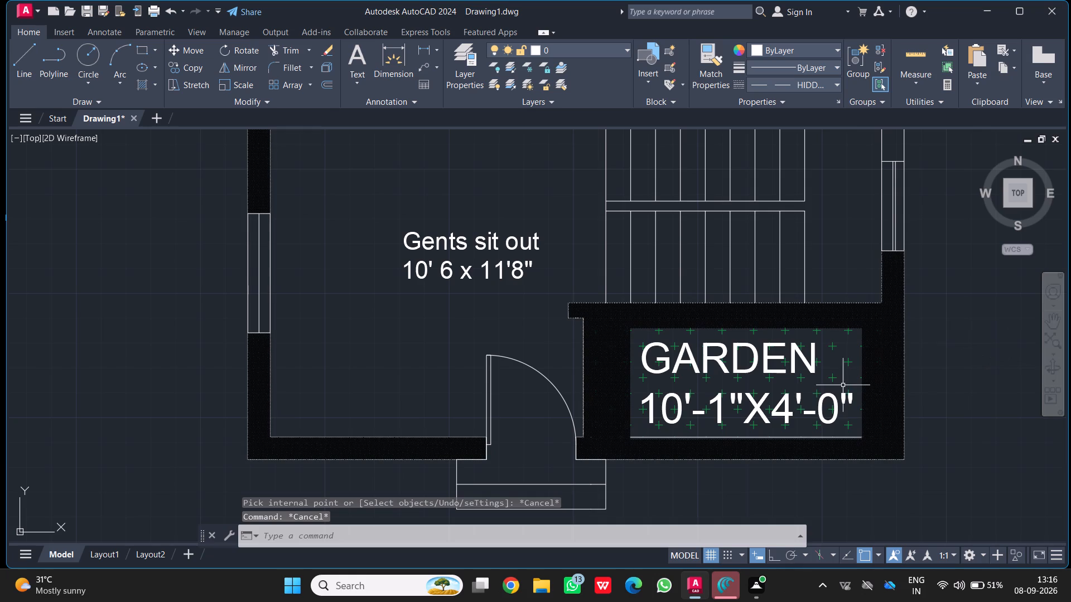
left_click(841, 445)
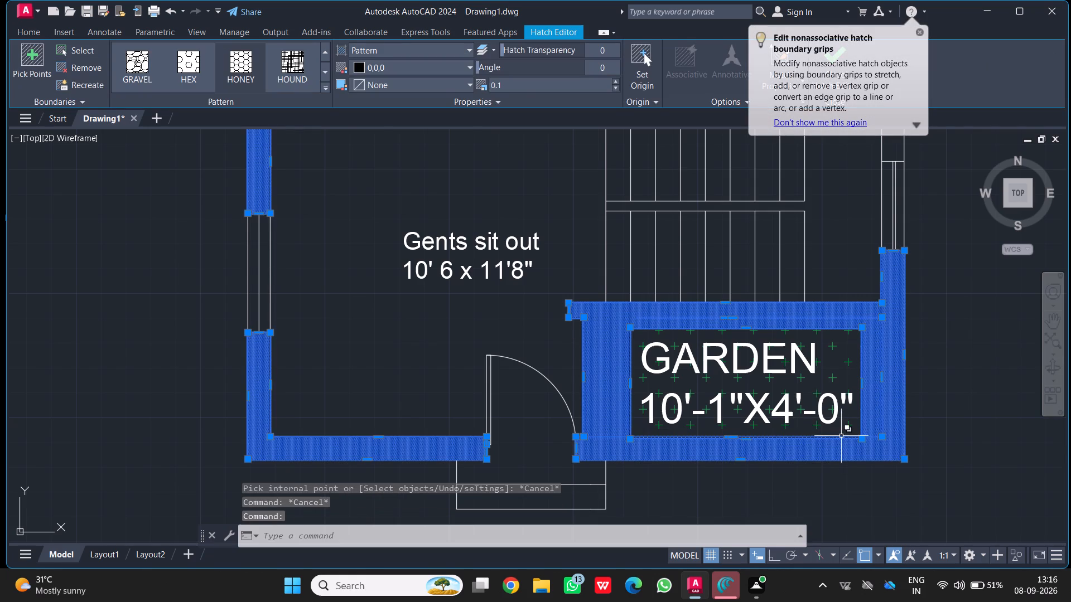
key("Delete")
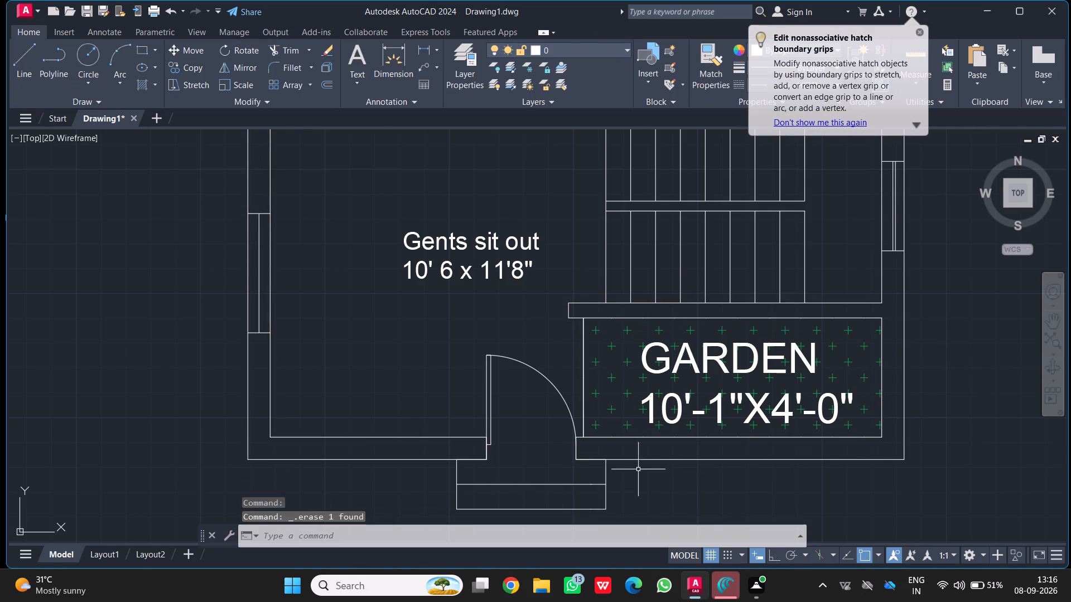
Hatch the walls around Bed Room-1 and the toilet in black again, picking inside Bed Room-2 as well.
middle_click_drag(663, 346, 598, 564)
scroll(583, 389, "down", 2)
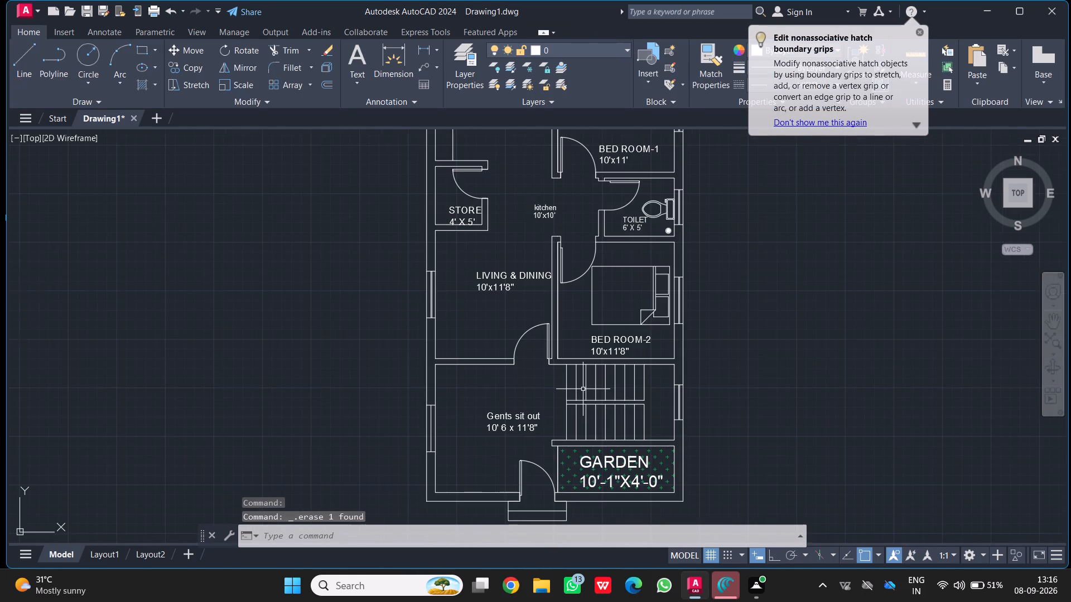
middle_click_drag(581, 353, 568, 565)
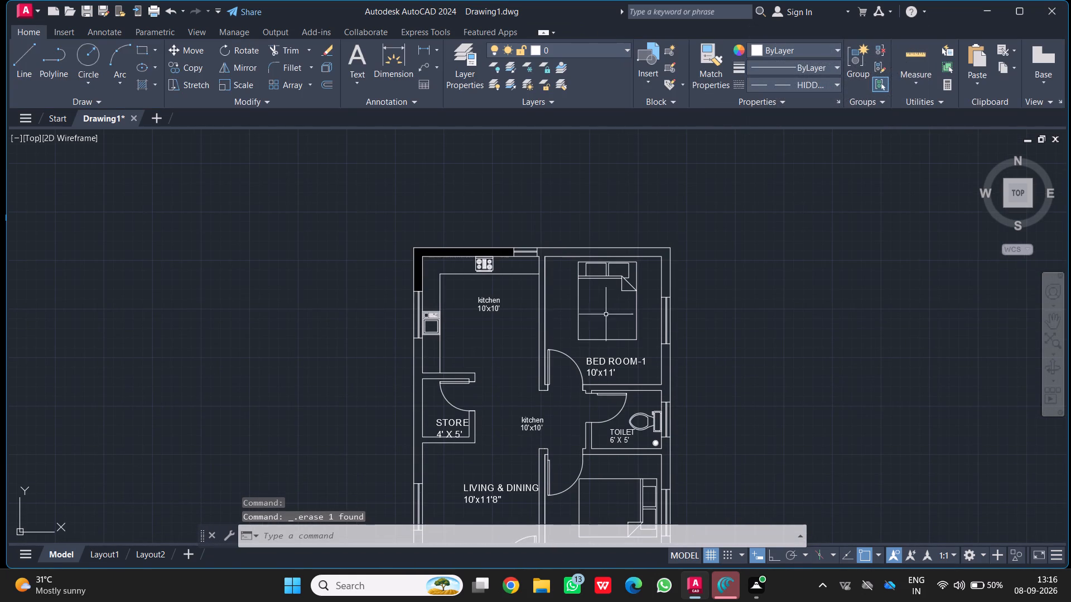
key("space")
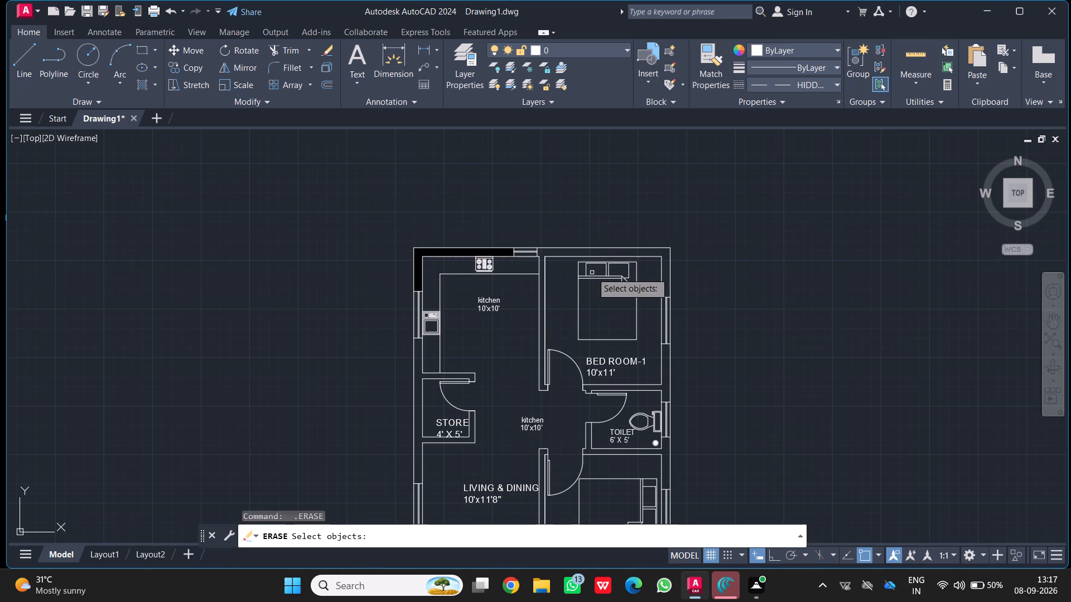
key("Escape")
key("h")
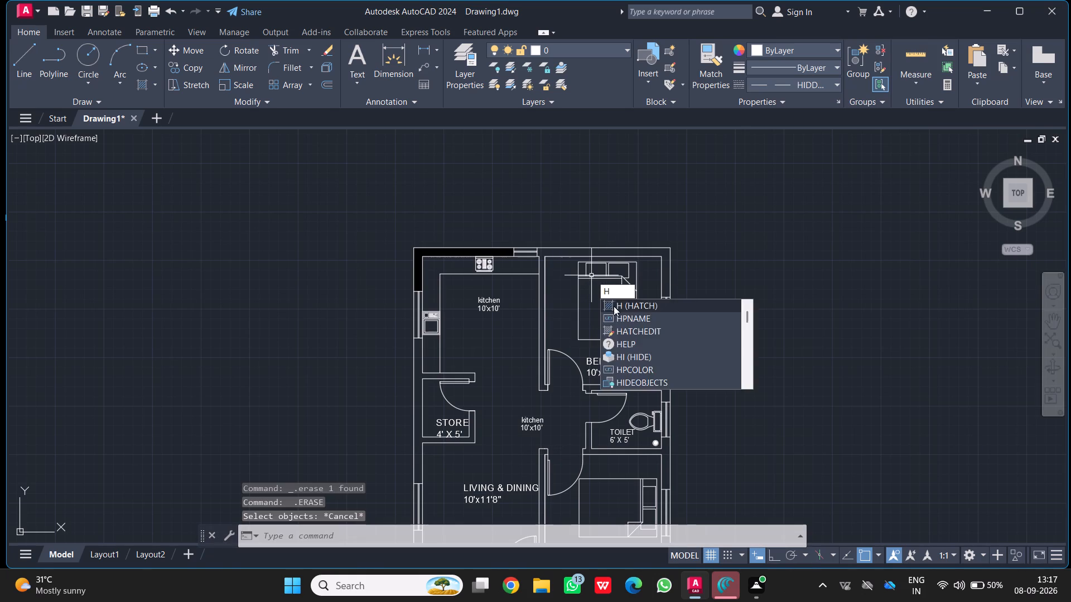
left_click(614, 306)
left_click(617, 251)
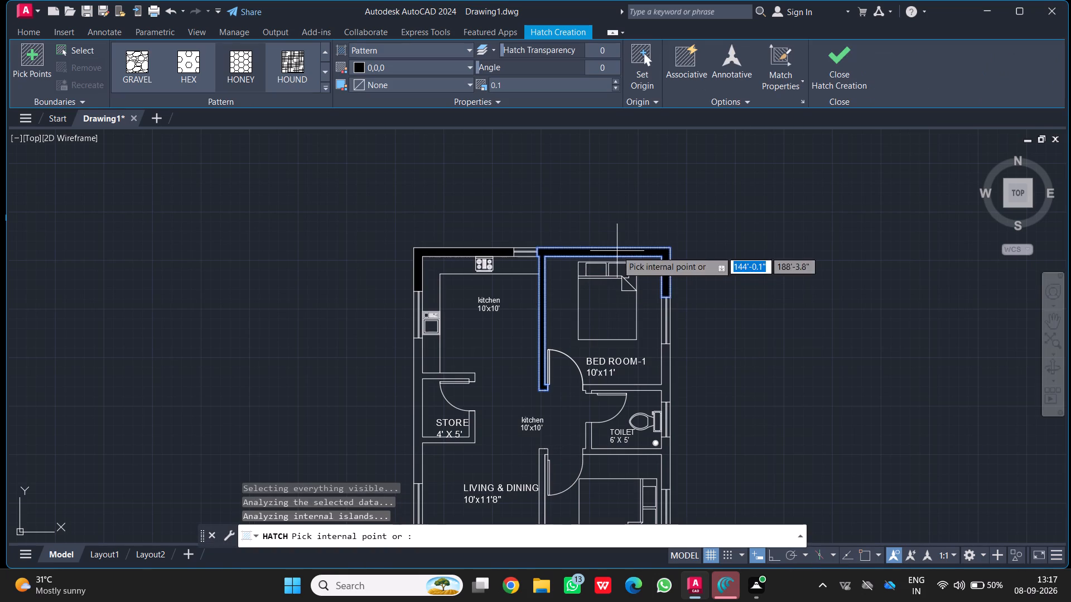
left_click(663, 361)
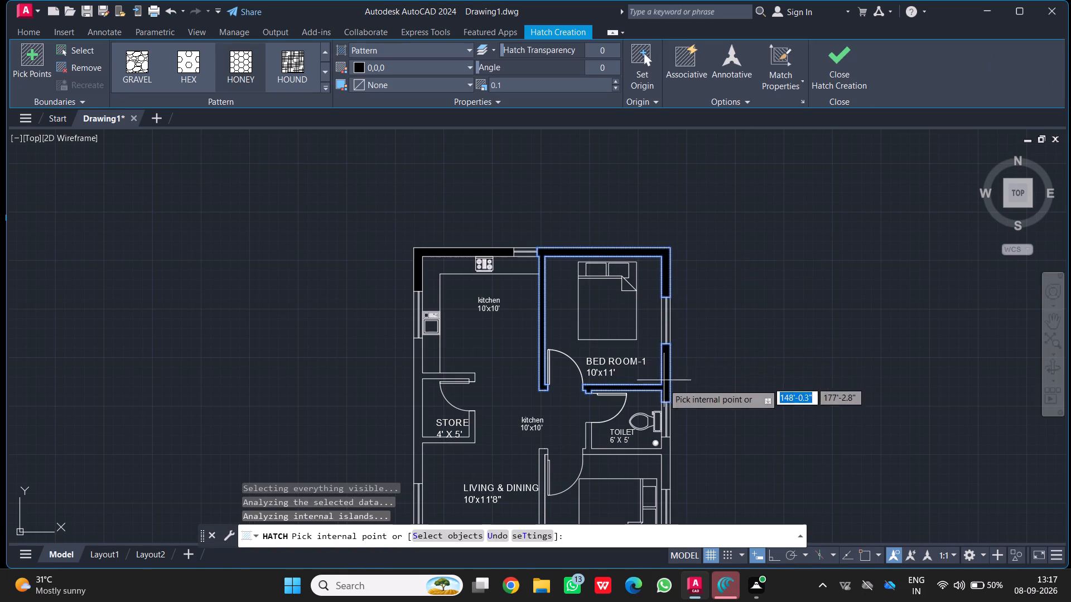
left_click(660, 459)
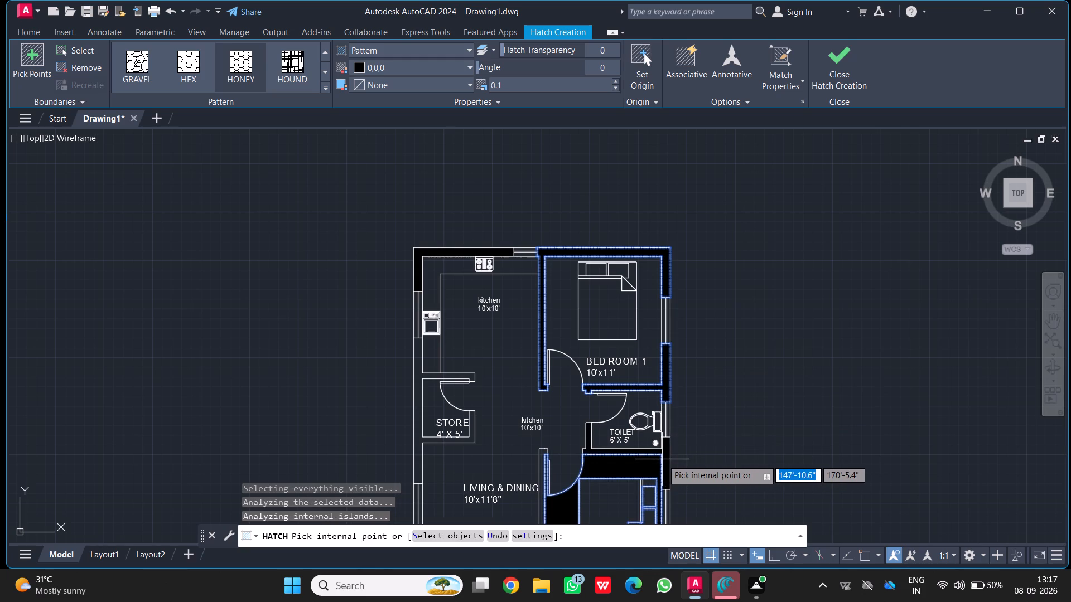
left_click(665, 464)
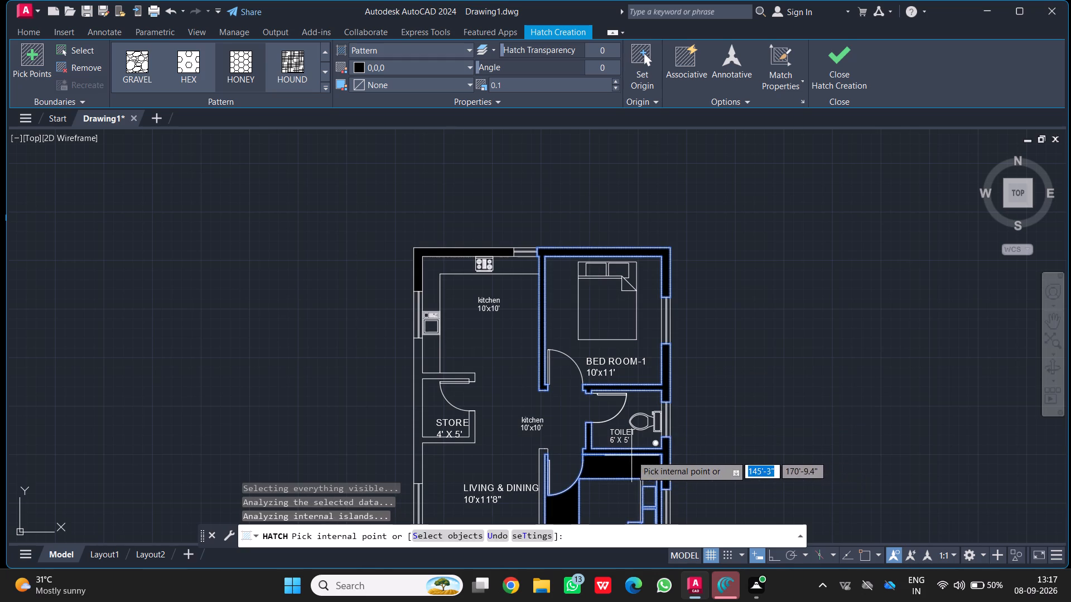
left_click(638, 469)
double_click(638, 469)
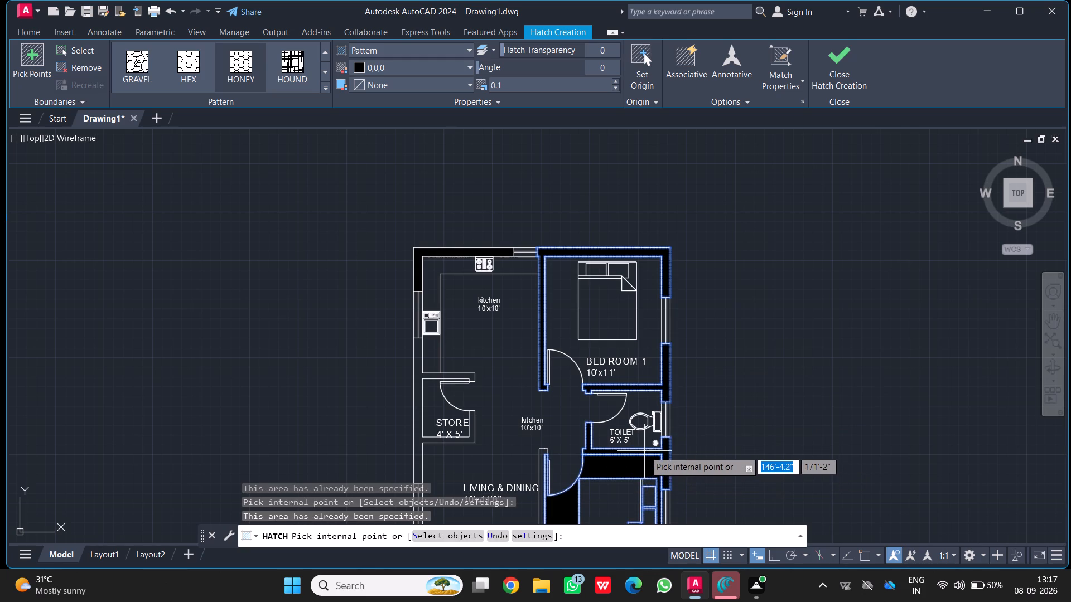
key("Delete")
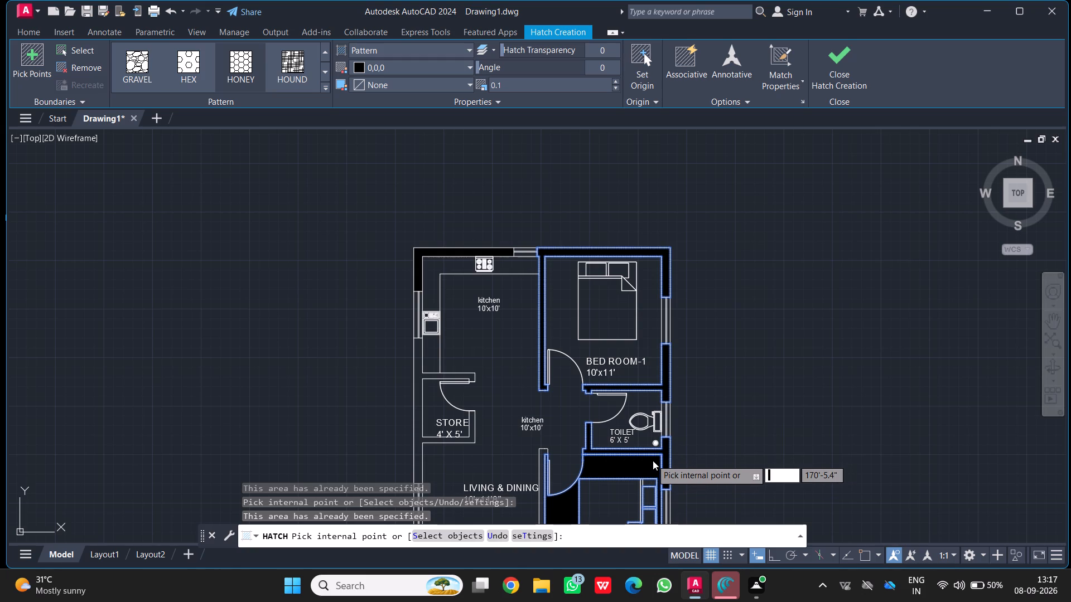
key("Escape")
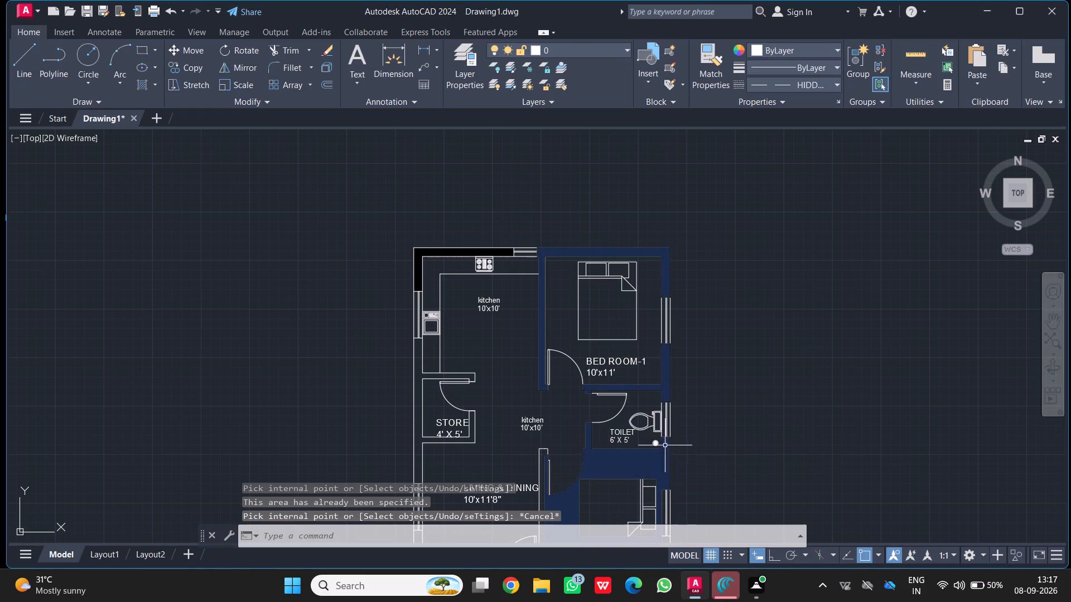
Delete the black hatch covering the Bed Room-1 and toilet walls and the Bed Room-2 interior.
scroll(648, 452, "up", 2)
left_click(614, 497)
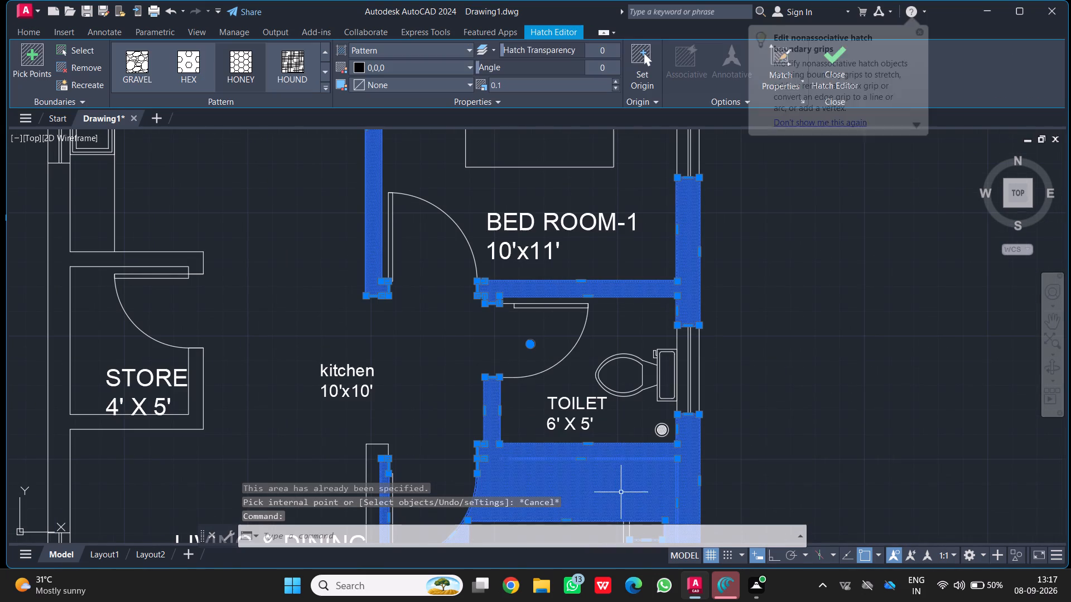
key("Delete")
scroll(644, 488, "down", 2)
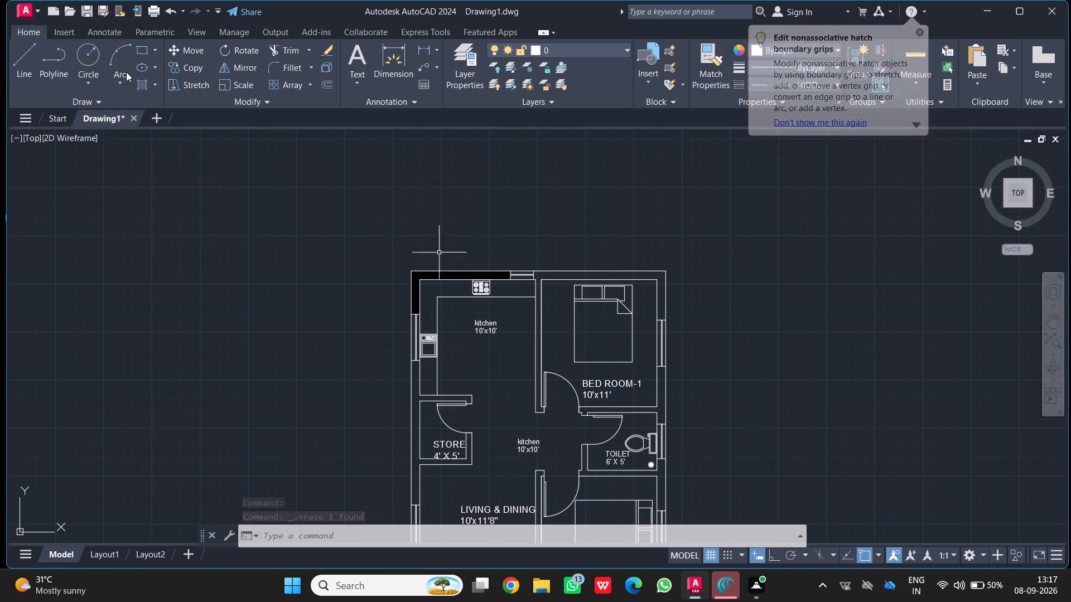
Hatch the walls around Bed Room-1 and the toilet in black, including the partition between kitchen and Bed Room-1.
left_click(151, 86)
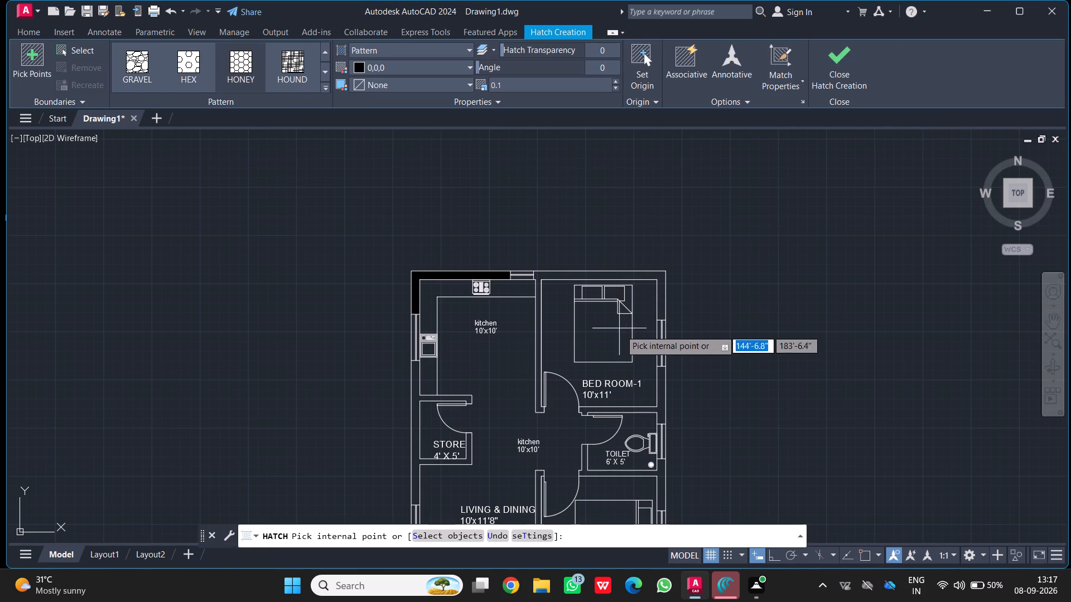
left_click(663, 299)
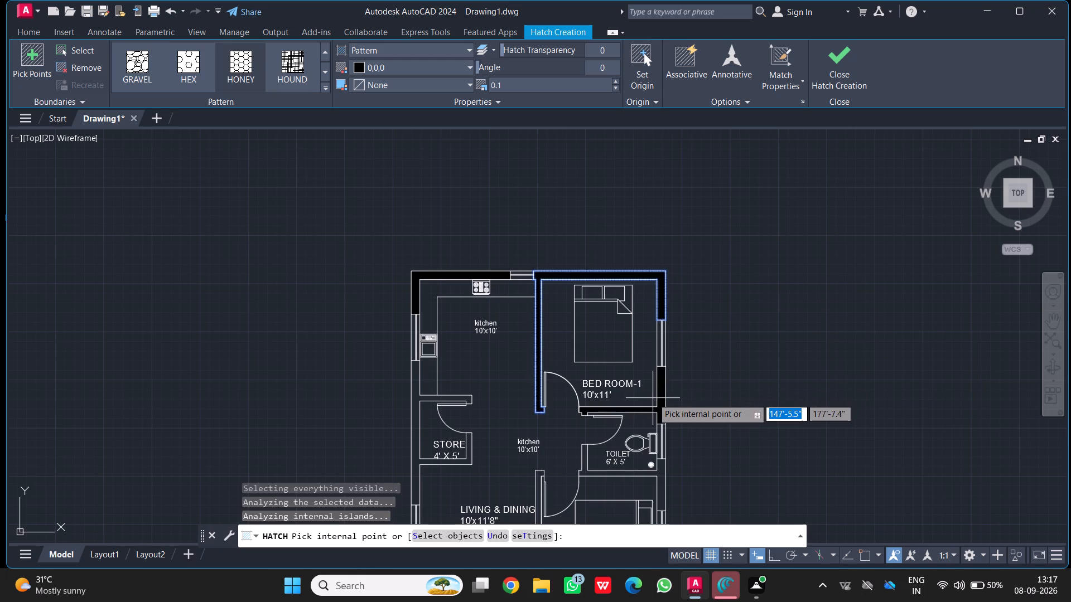
left_click(663, 402)
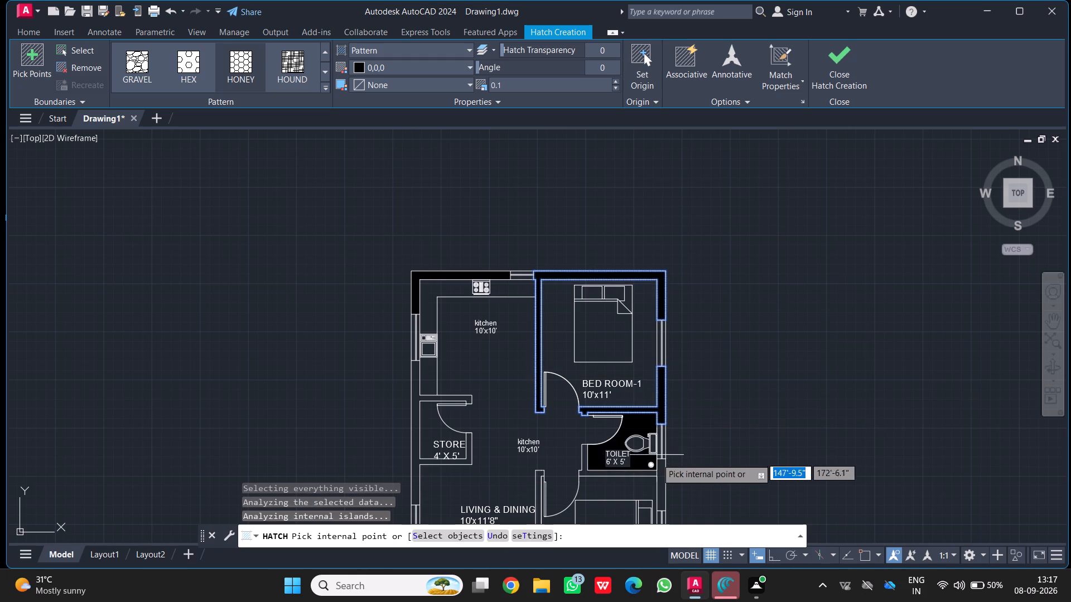
left_click(663, 483)
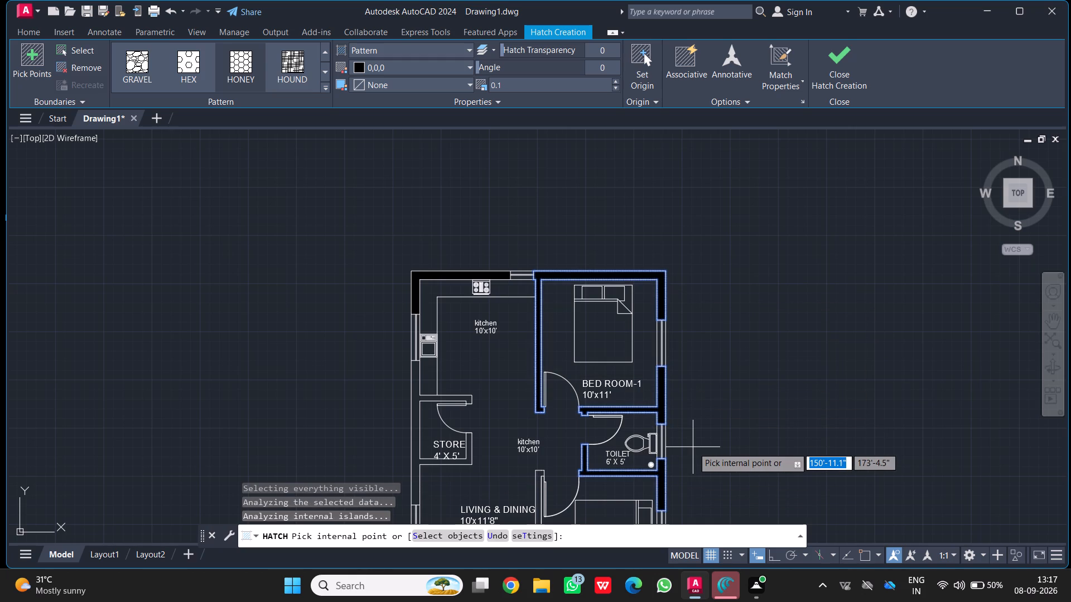
key("Escape")
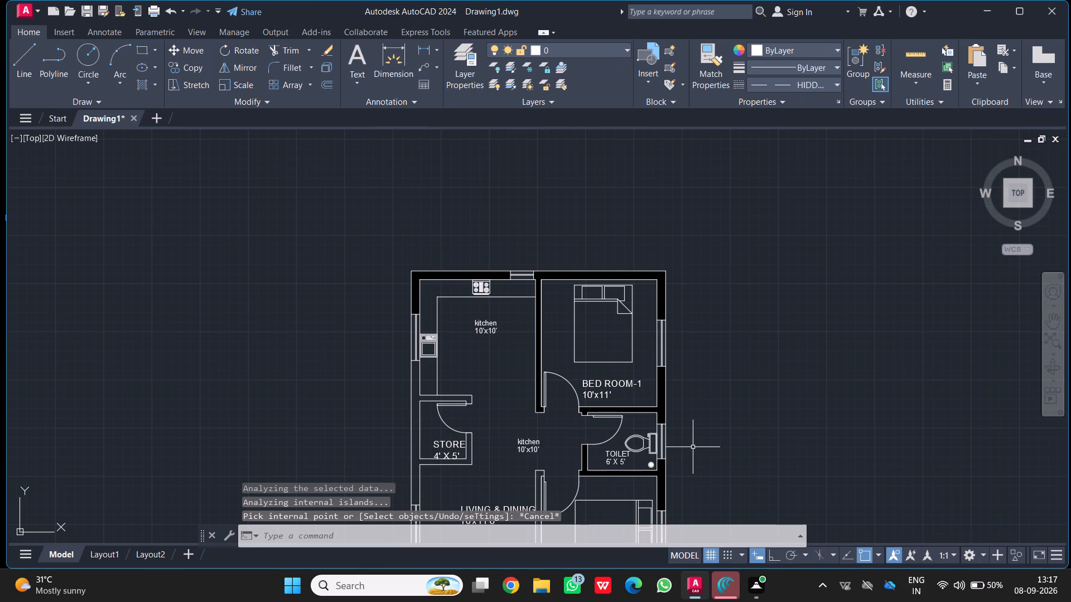
Hatch the outer west wall section beside the store and the store's own walls in black.
scroll(308, 1, "down", 1)
scroll(499, 516, "down", 1)
scroll(551, 410, "up", 1)
middle_click_drag(554, 393, 580, 229)
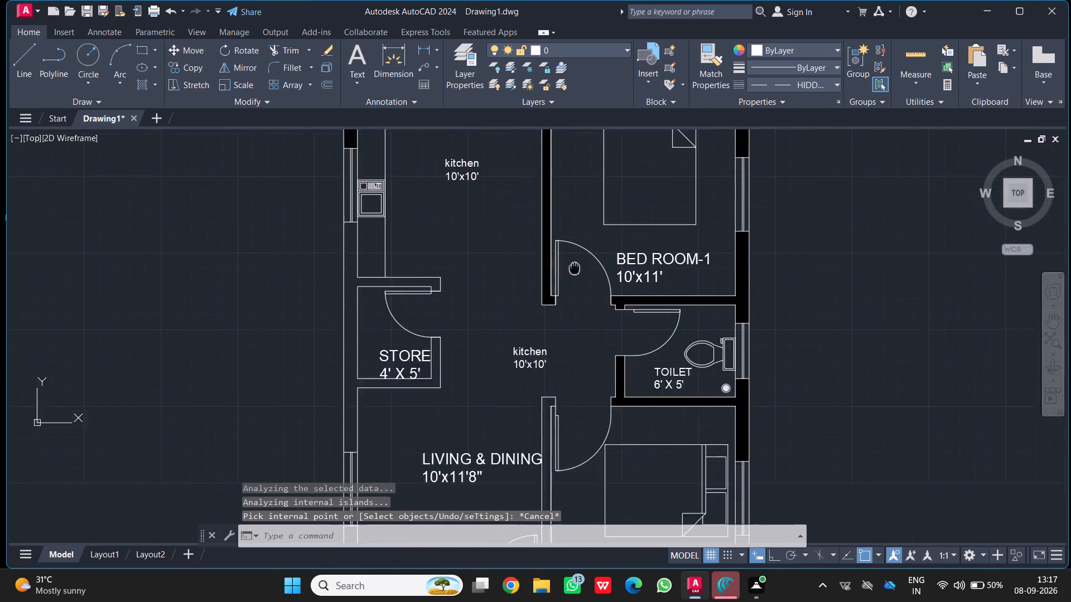
middle_click_drag(580, 229, 581, 221)
key("space")
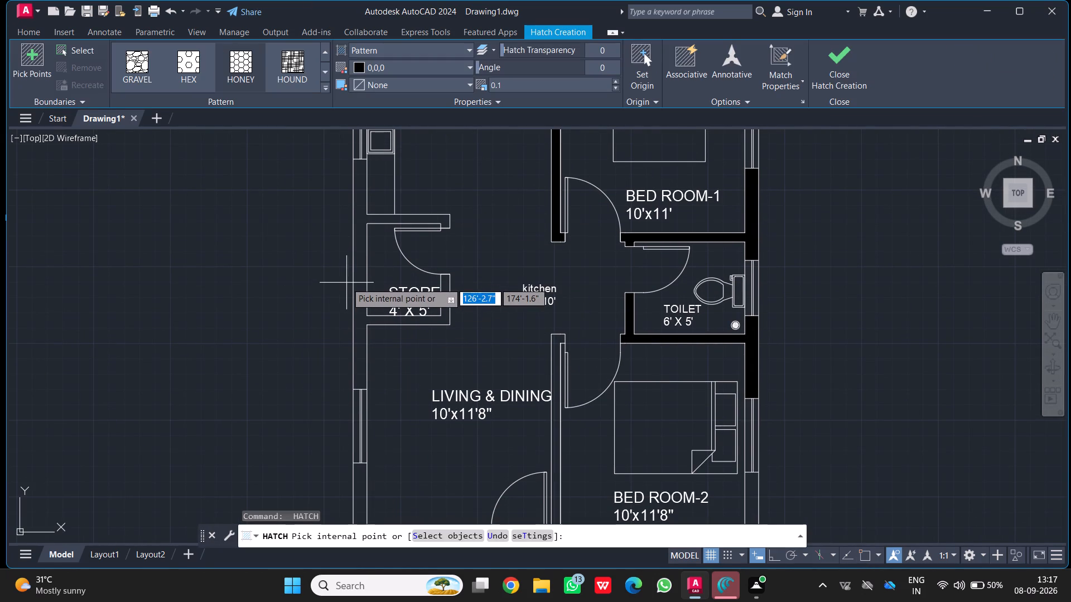
left_click(358, 299)
Add the remaining west walls, living-room/sit-out partition, front walls and garden and staircase walls to the black hatch.
scroll(346, 308, "down", 1)
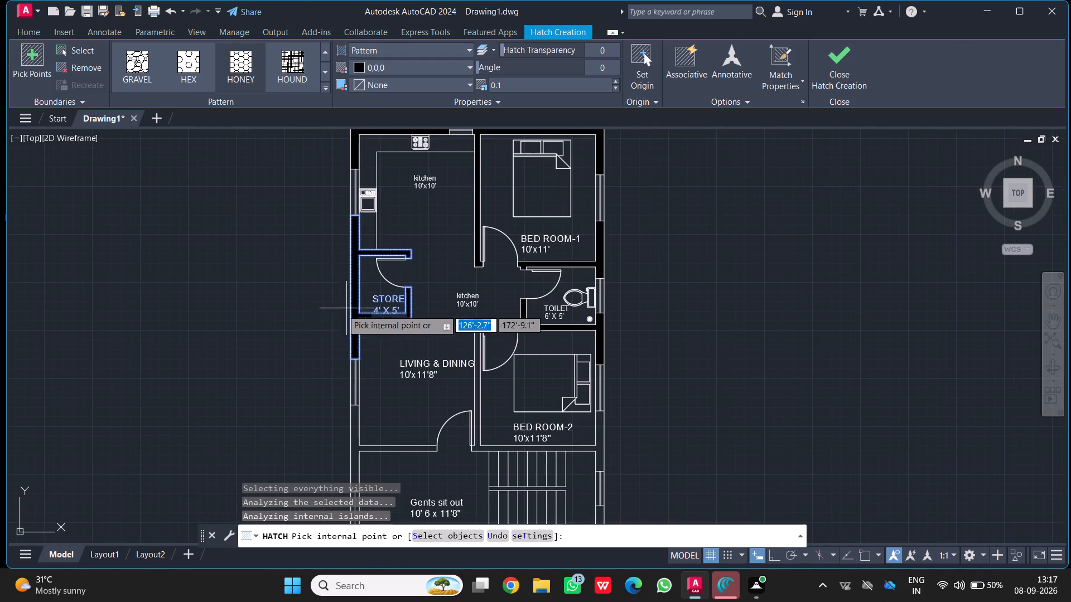
scroll(349, 349, "down", 1)
middle_click_drag(349, 351, 383, 180)
scroll(383, 180, "up", 1)
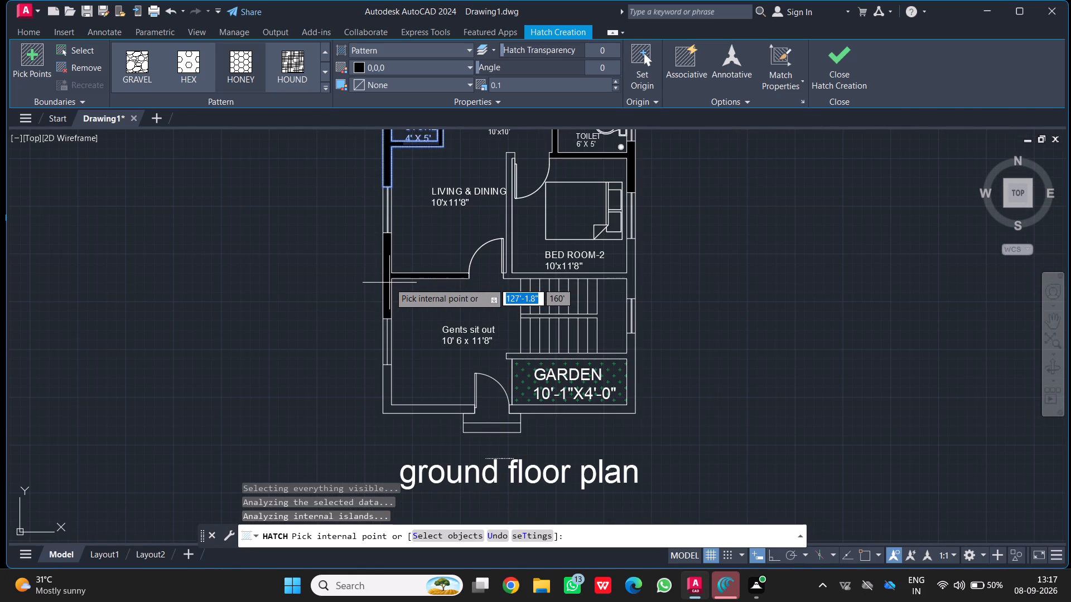
left_click(389, 283)
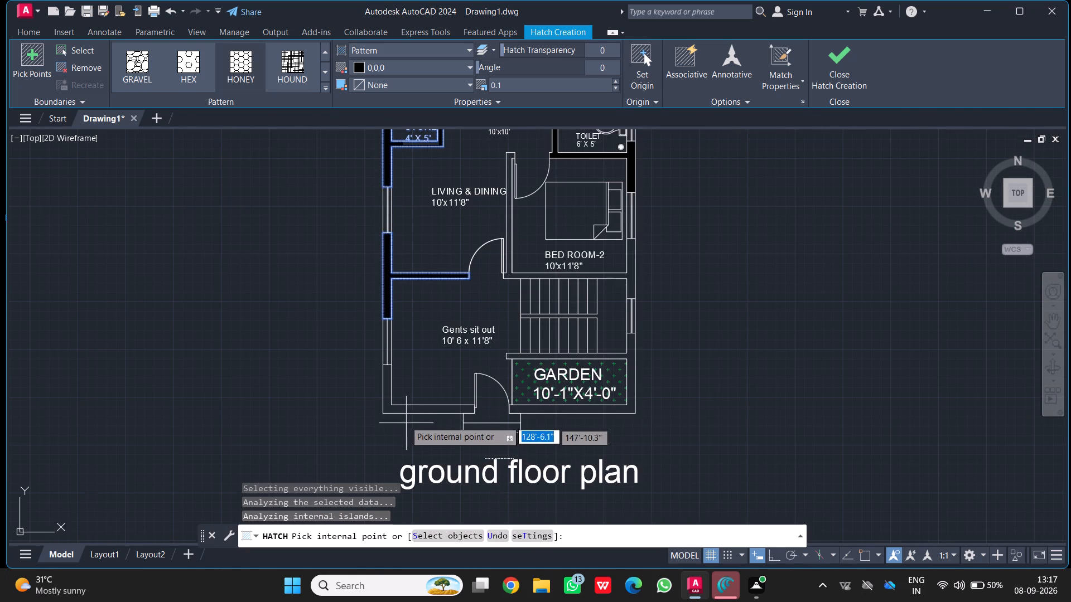
left_click(385, 402)
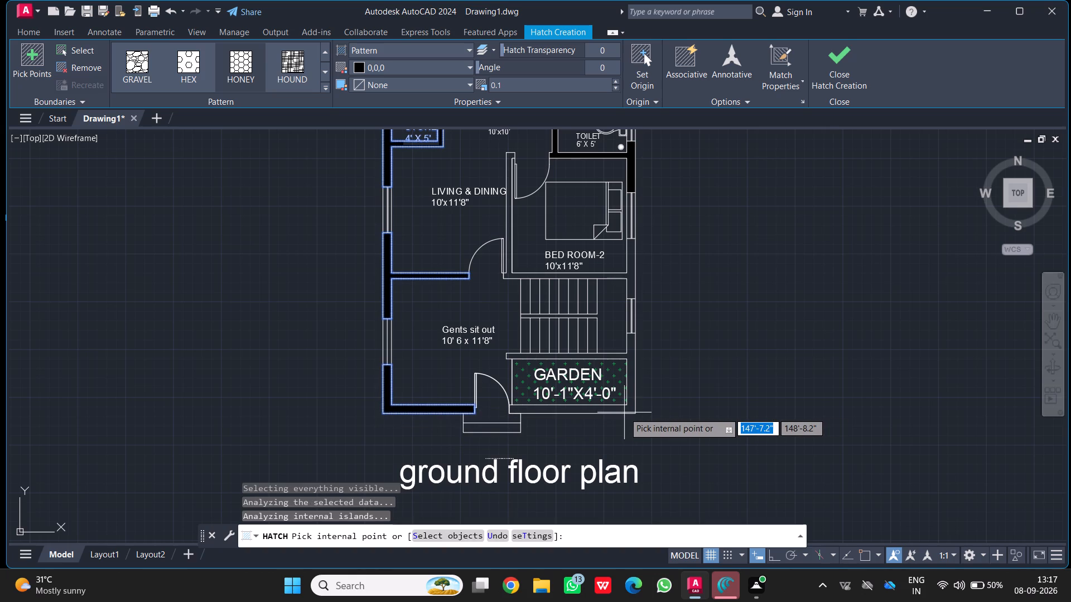
left_click(624, 412)
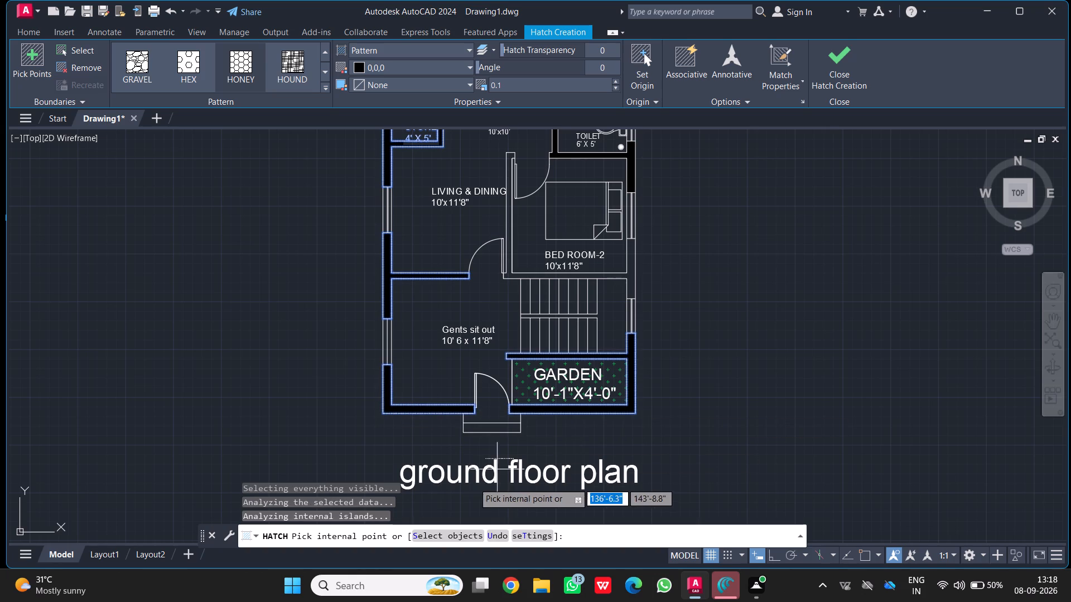
key("Escape")
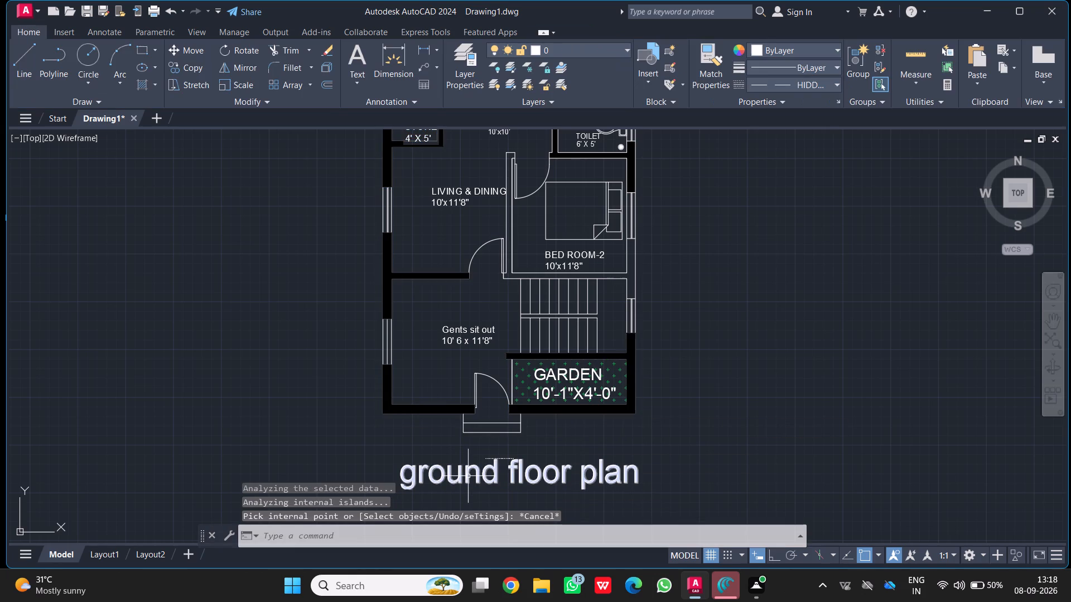
Hatch the Bed Room-2 wall along the living room, staircase and lower east side in black.
key("space")
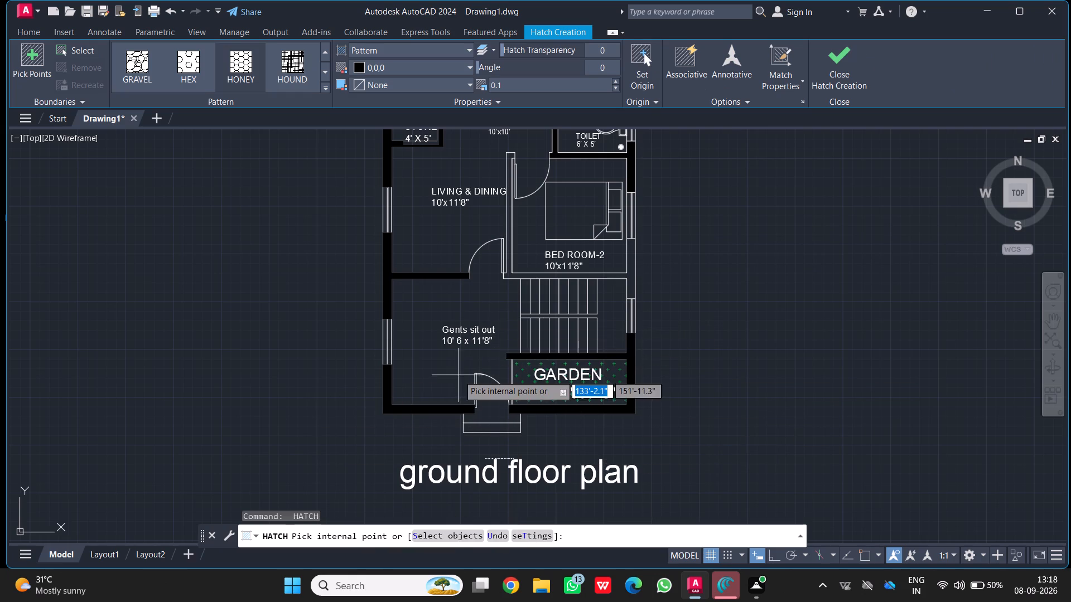
left_click(510, 224)
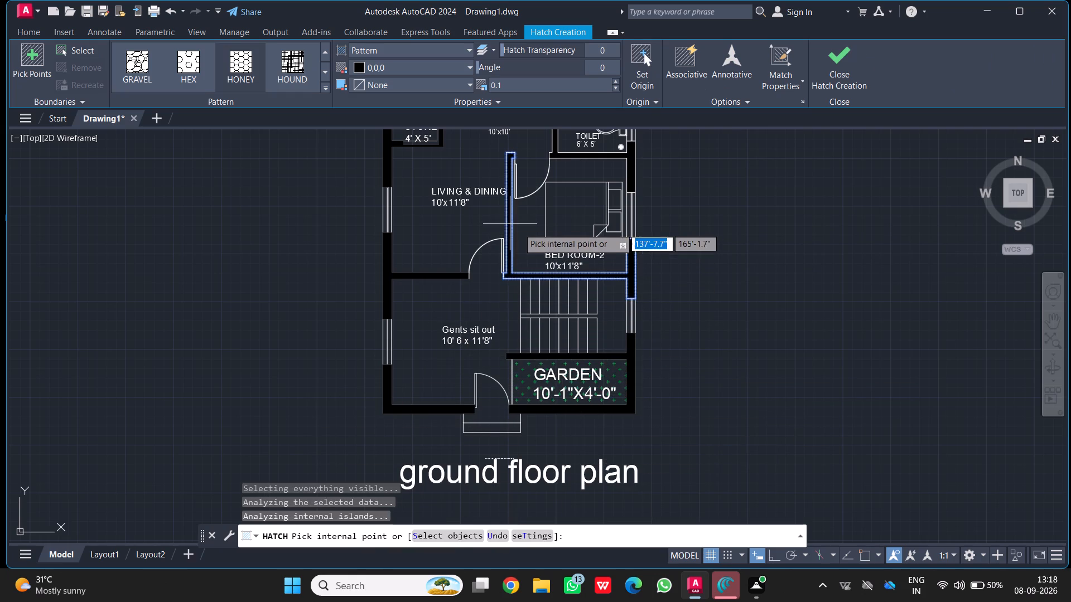
middle_click_drag(510, 245, 454, 353)
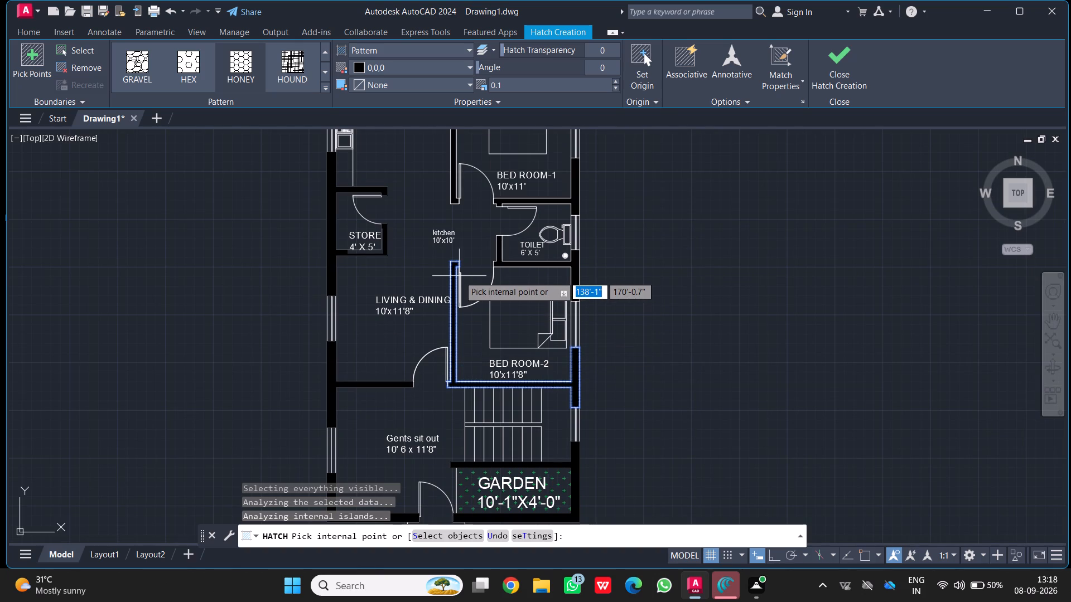
middle_click_drag(459, 278, 454, 310)
scroll(459, 286, "down", 1)
scroll(454, 310, "up", 1)
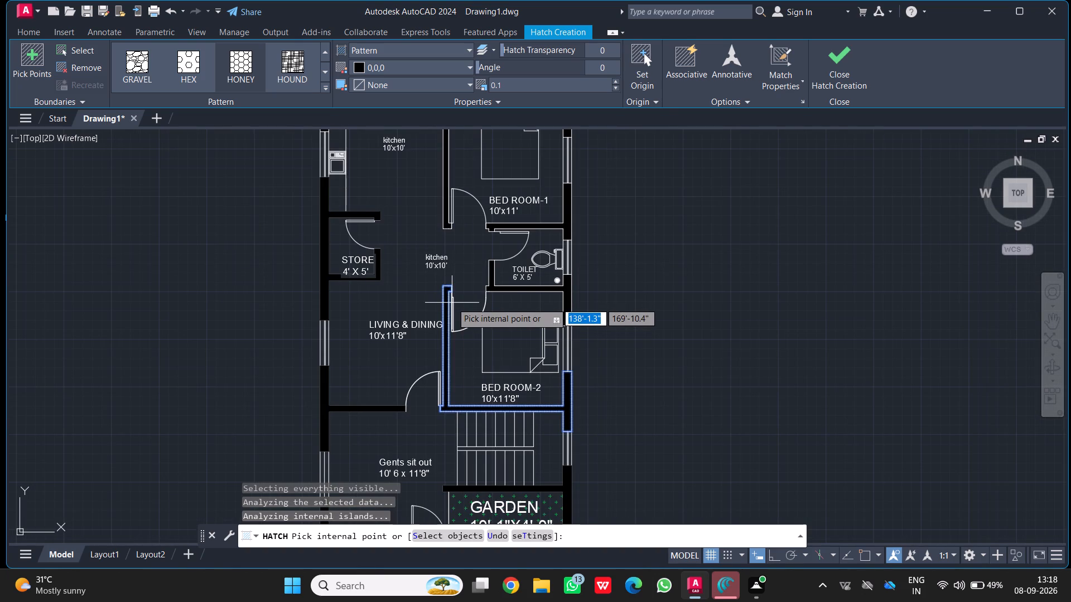
scroll(452, 303, "down", 1)
middle_click_drag(452, 303, 473, 333)
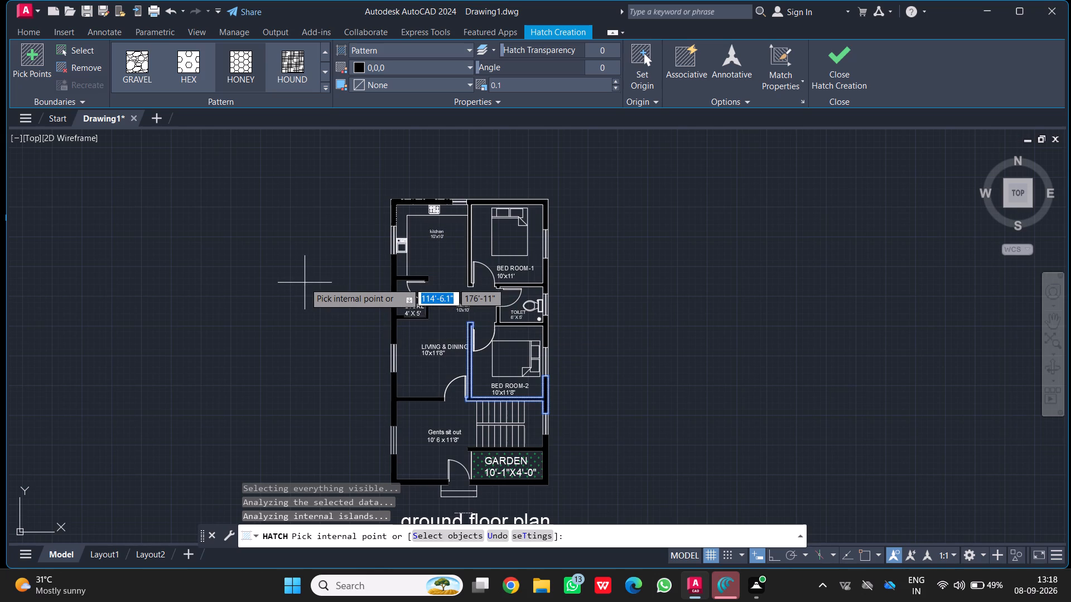
key("Escape")
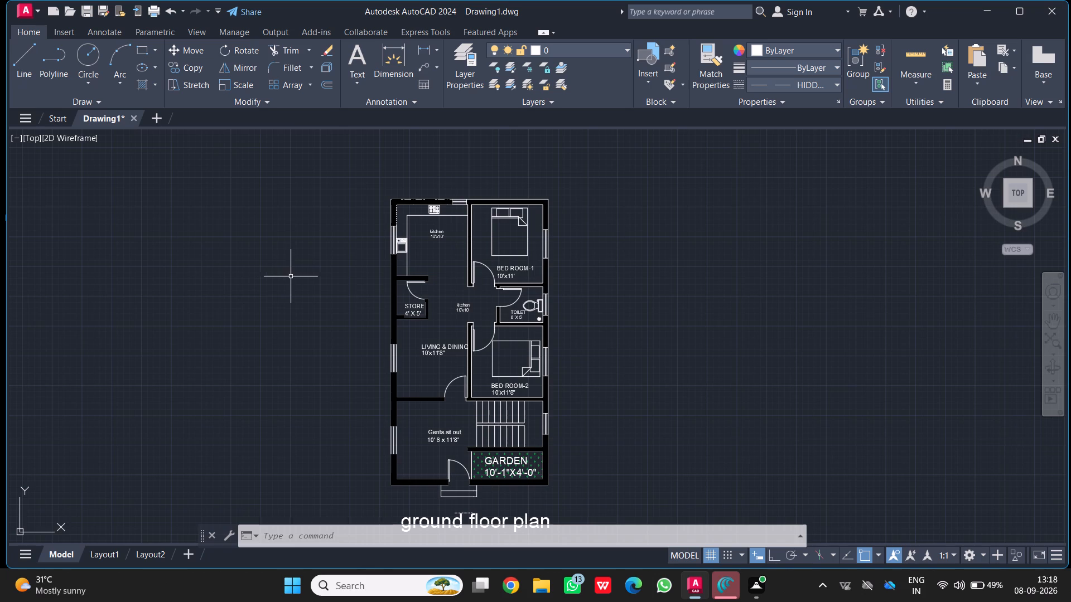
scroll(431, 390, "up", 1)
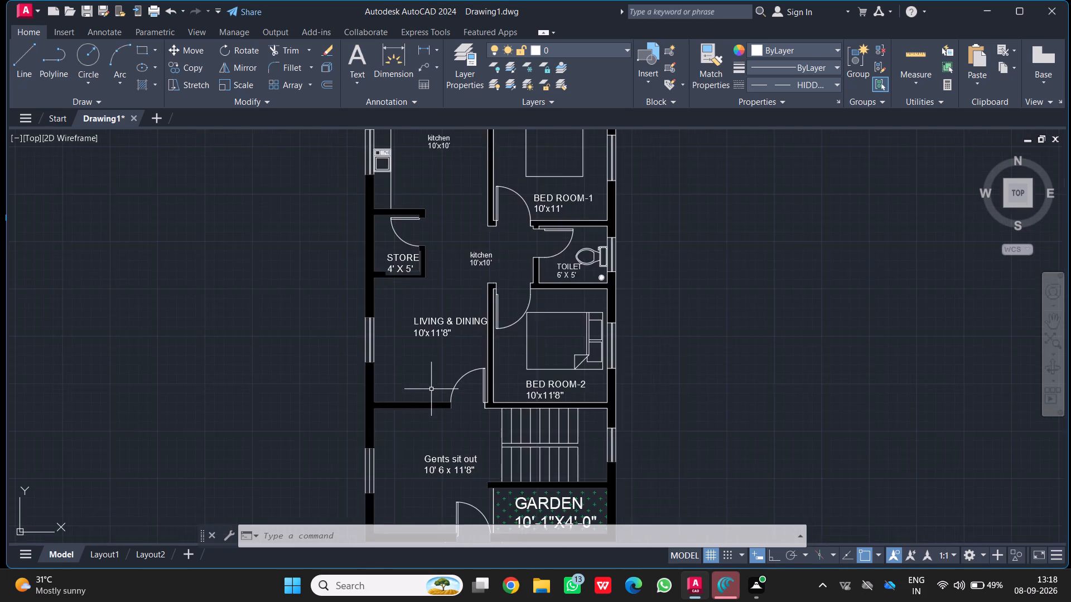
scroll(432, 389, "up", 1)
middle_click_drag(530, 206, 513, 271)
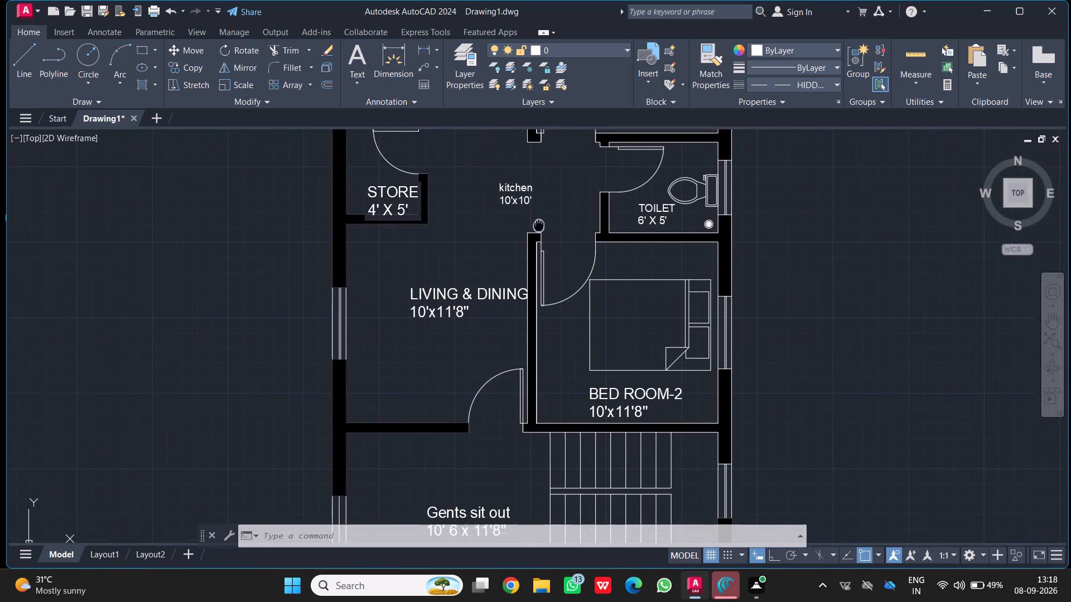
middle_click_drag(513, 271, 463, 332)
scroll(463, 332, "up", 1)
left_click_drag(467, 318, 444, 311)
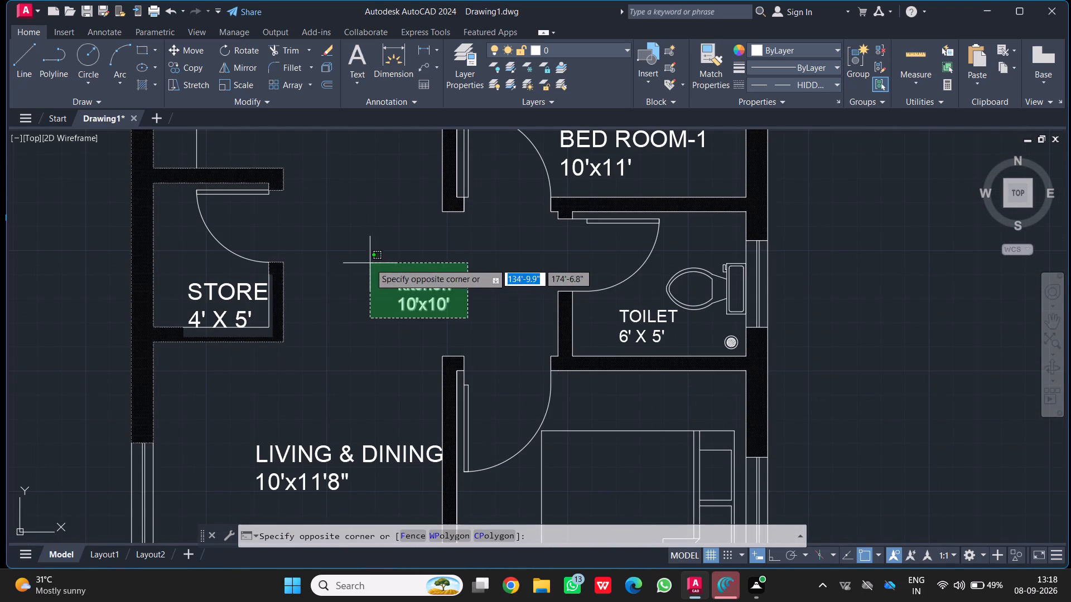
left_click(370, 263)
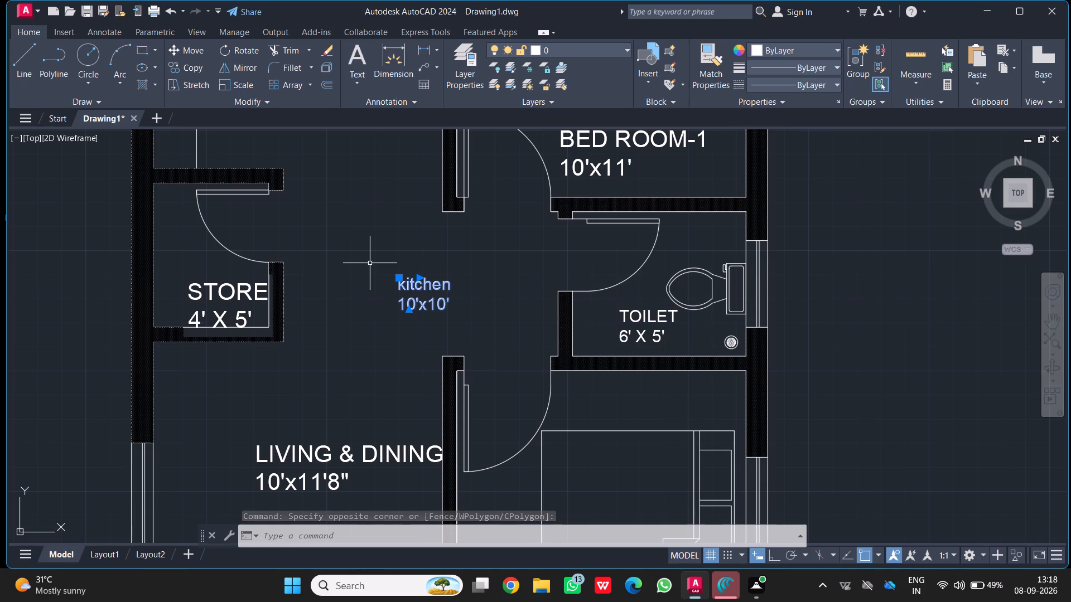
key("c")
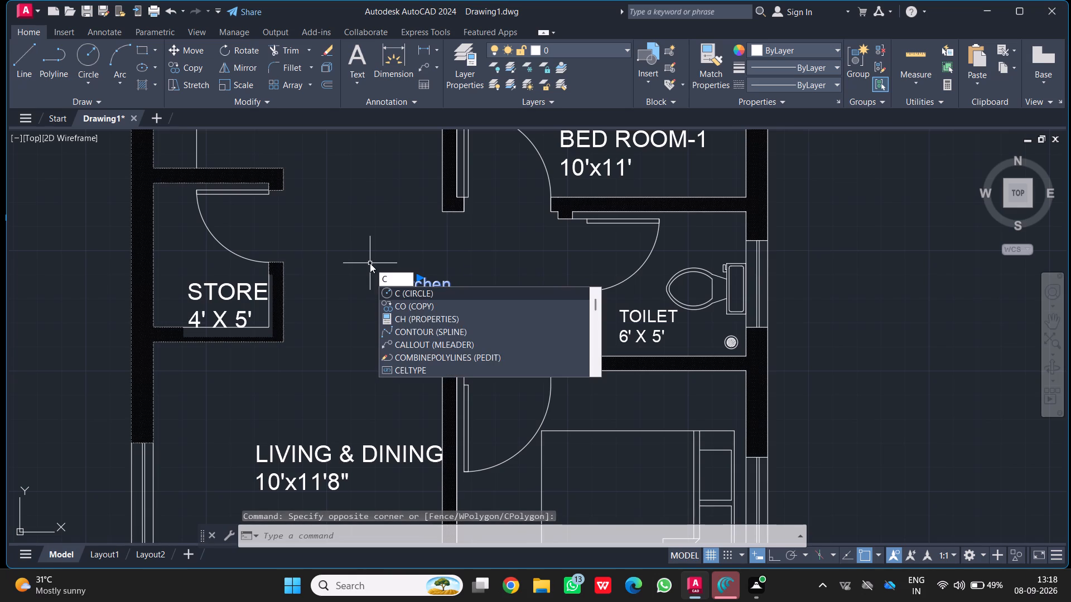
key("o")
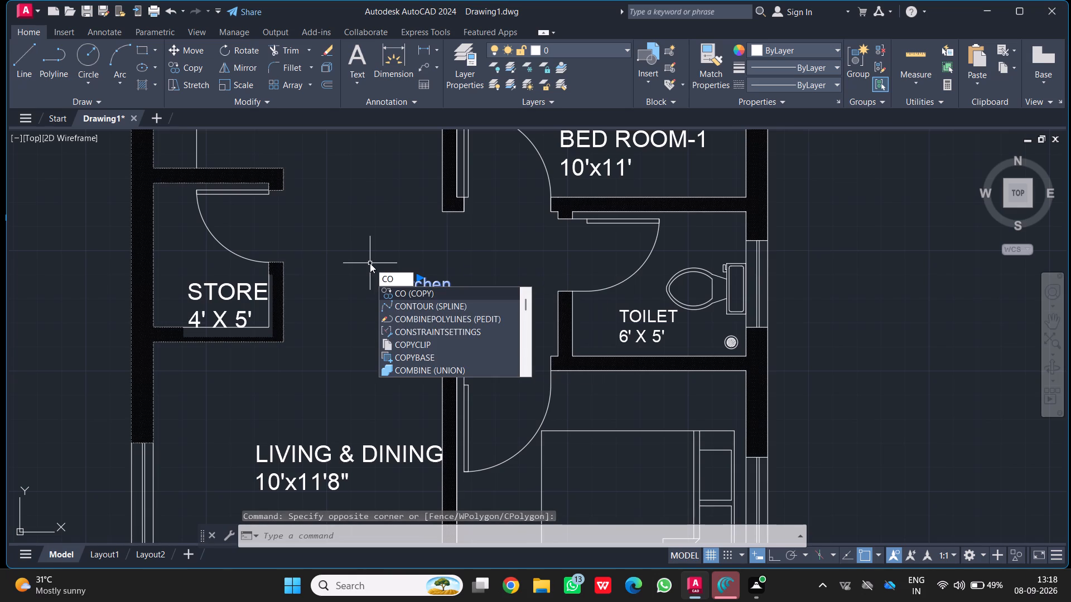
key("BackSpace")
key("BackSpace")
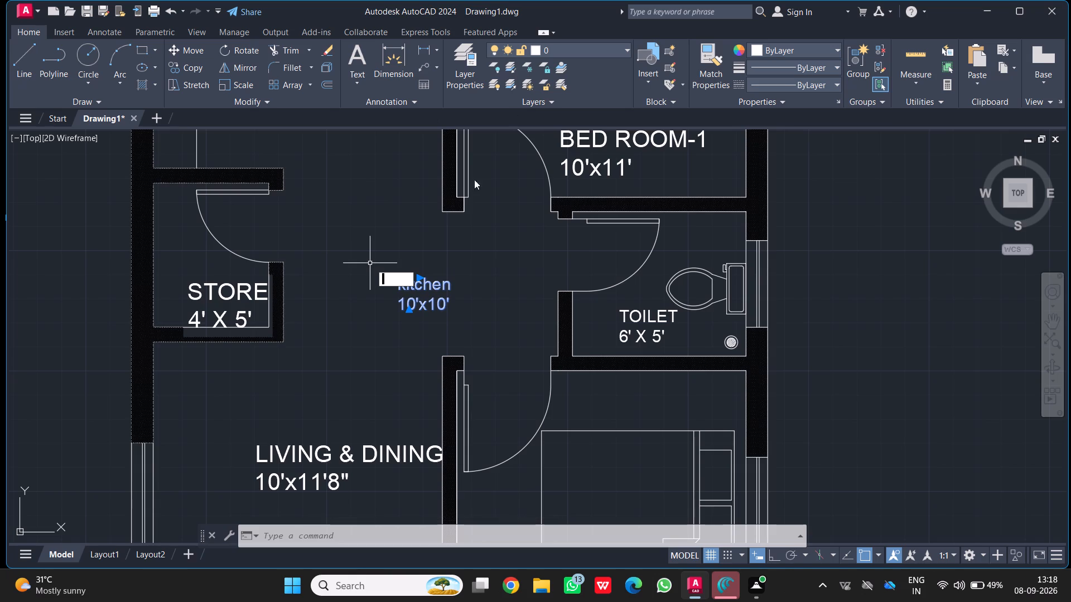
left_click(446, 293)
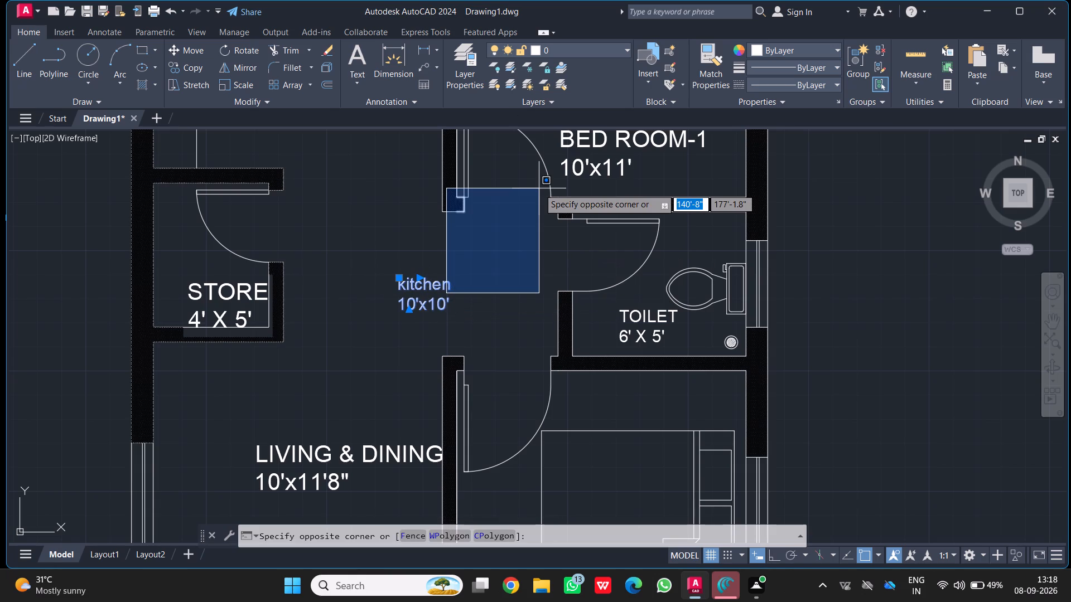
Replace the whole text of the kitchen 10'x10' label between the store and toilet with "comman space".
double_click(415, 283)
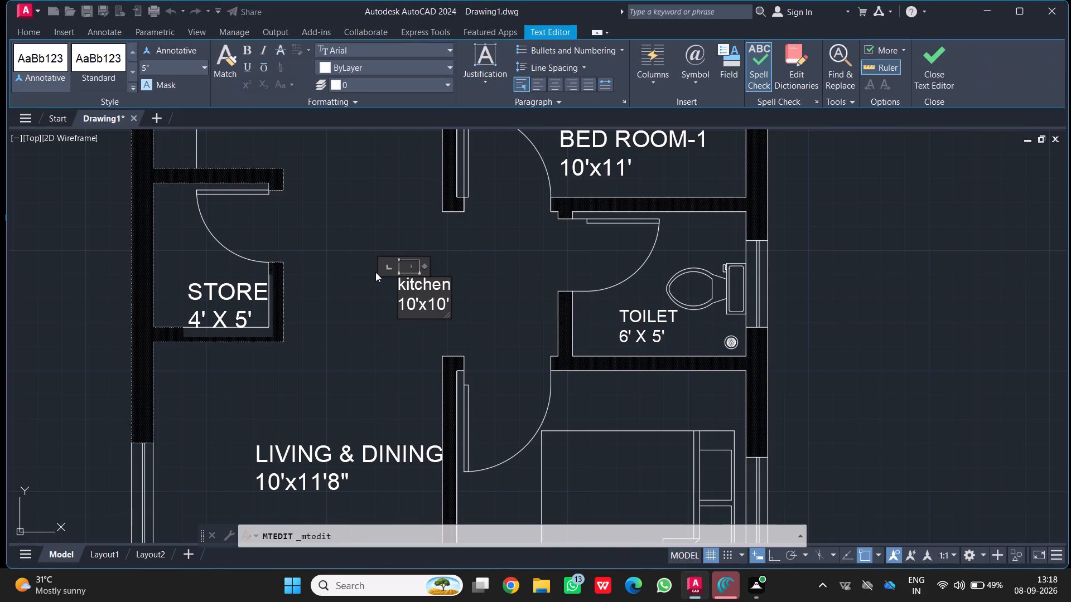
key("BackSpace")
key("BackSpace")
key("BackSpace")
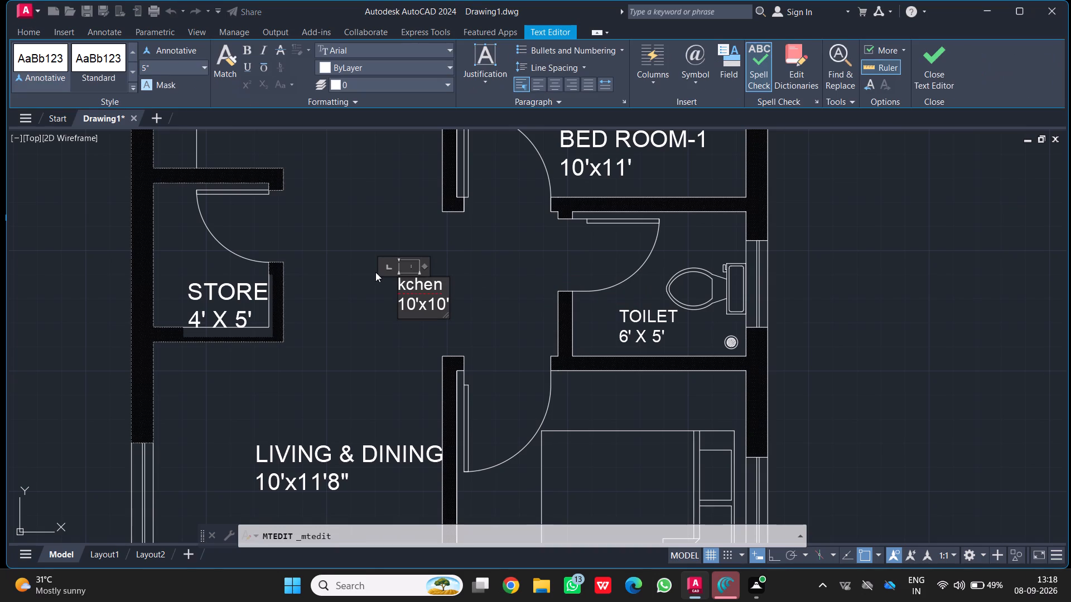
left_click(445, 302)
key("BackSpace")
key("BackSpace")
key("BackSpace")
key("BackSpace")
key("BackSpace")
key("BackSpace")
key("BackSpace")
key("BackSpace")
key("BackSpace")
key("BackSpace")
key("BackSpace")
key("BackSpace")
key("BackSpace")
key("BackSpace")
key("BackSpace")
key("BackSpace")
key("BackSpace")
key("BackSpace")
key("BackSpace")
key("BackSpace")
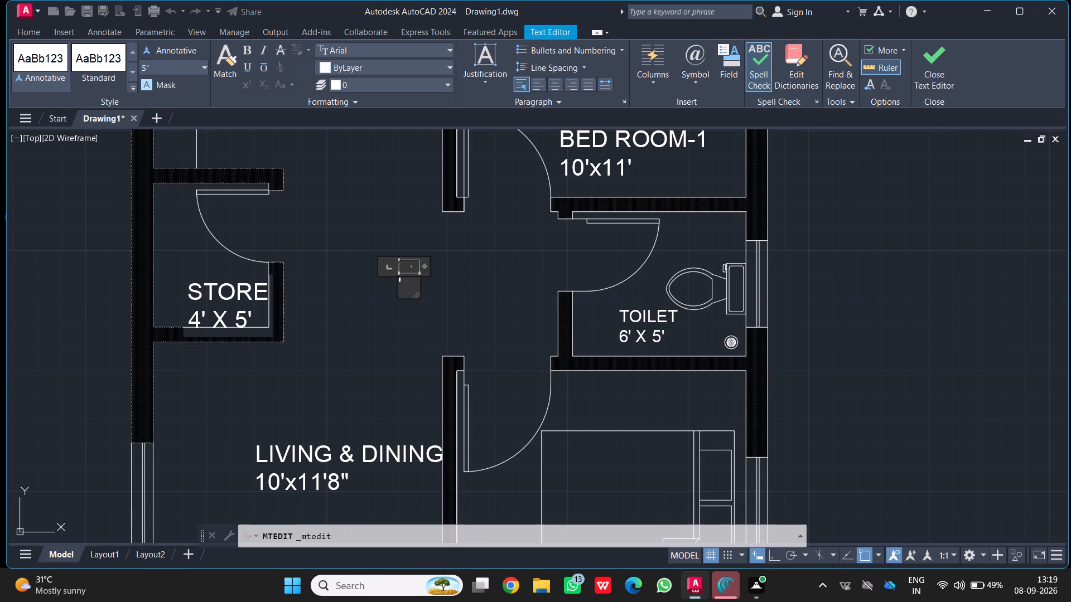
type("comm")
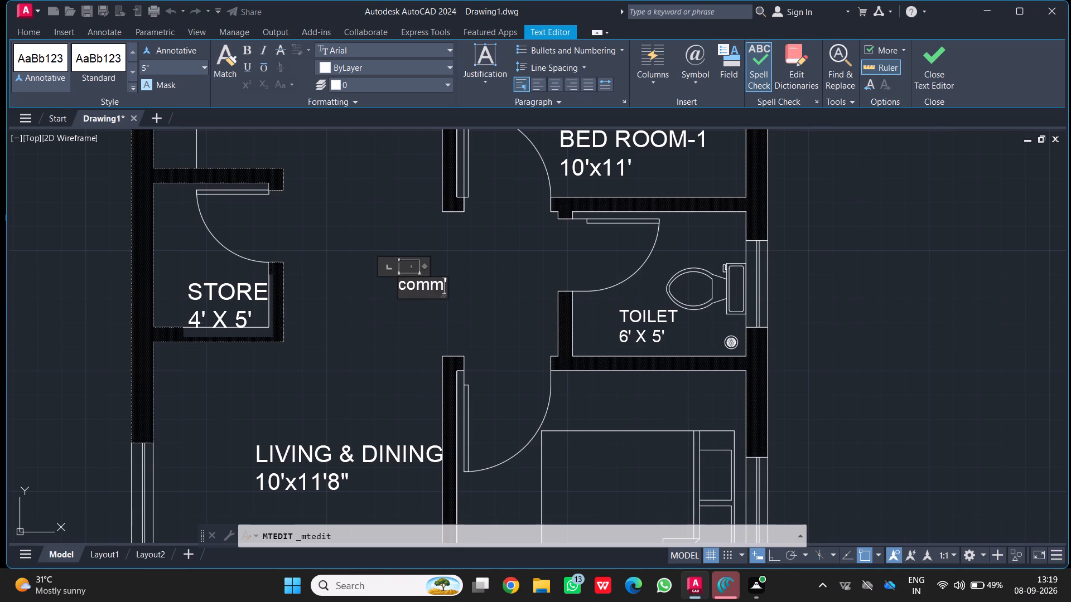
key("a")
type("n s")
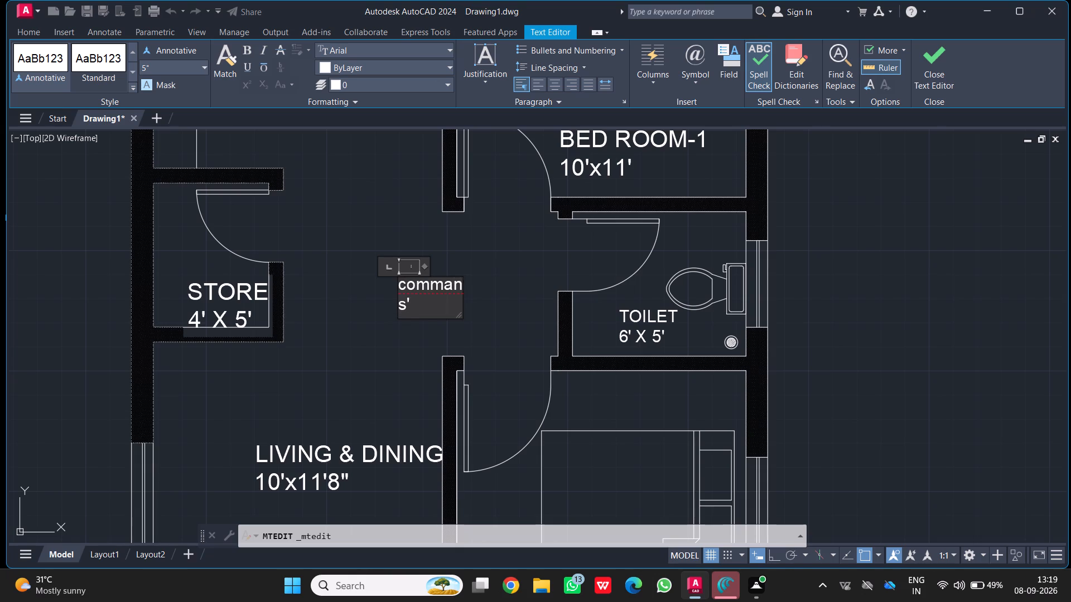
key("p")
type("ace")
key("space")
Add the first dimension 9'-7 after "comman space" in the label, with no space between them.
key("9")
key("apostrophe")
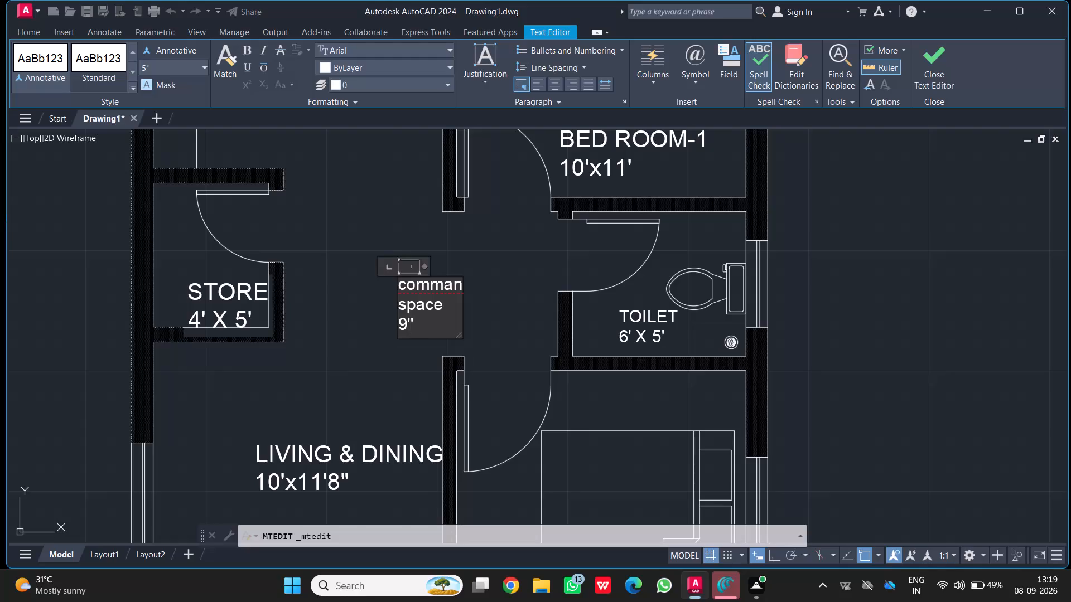
type("-7")
key("shift+quotedbl")
key("BackSpace")
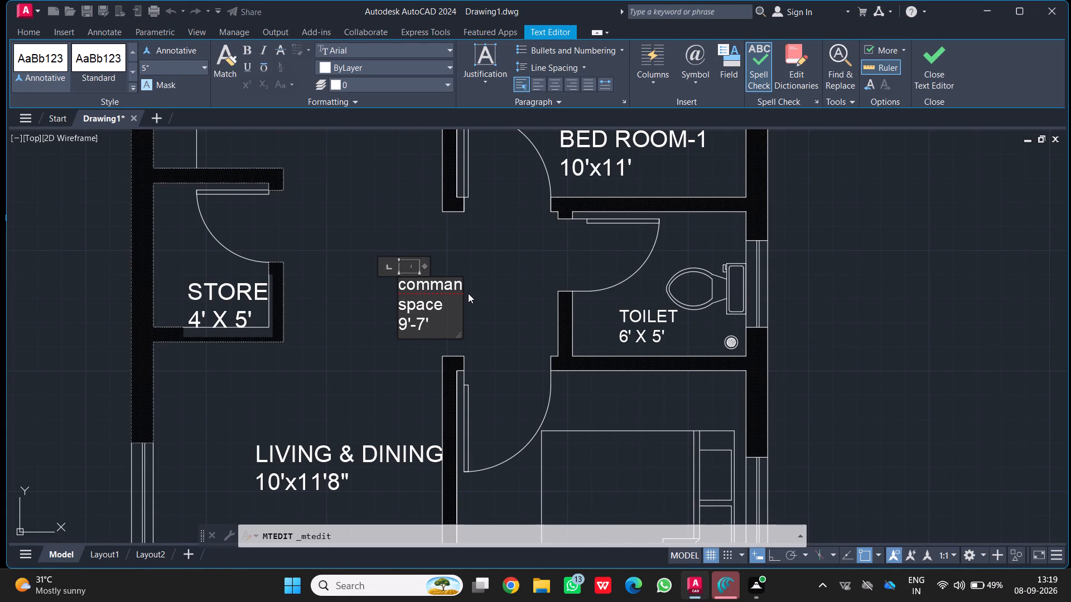
left_click(446, 316)
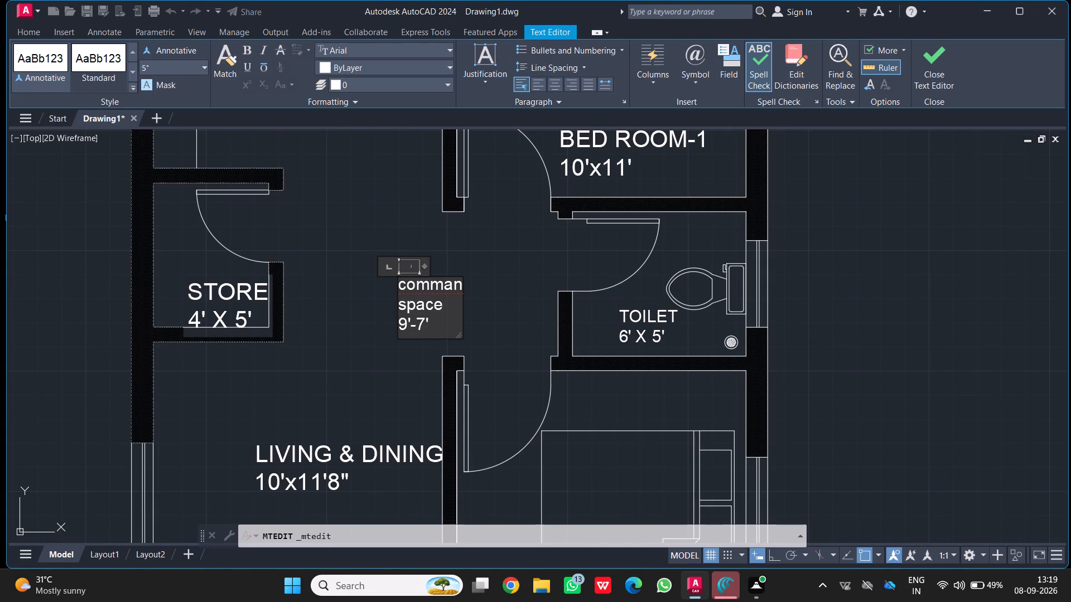
left_click(433, 322)
left_click(433, 322)
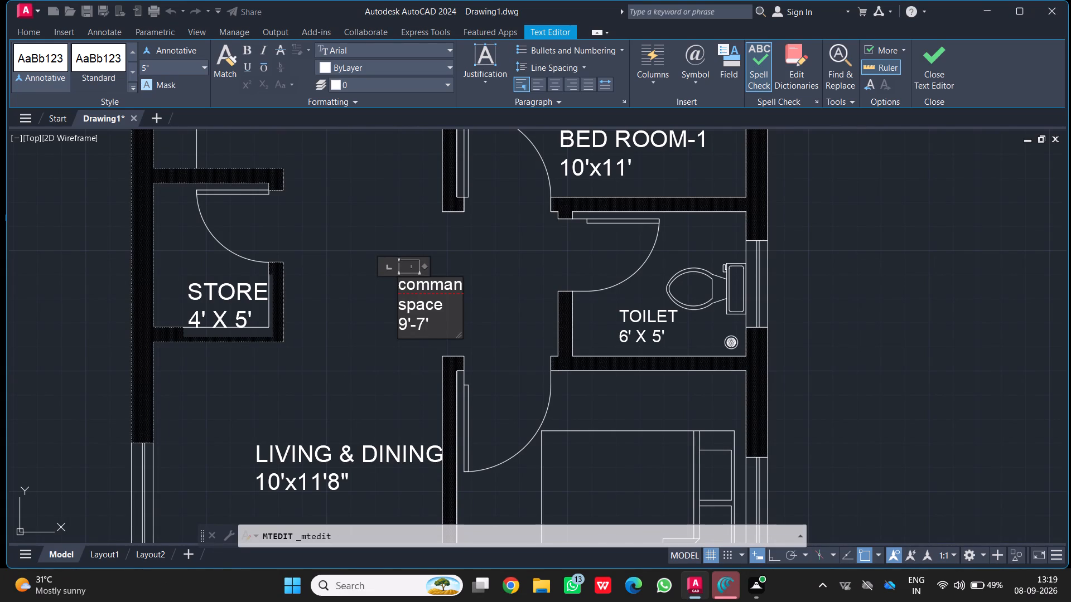
left_click(431, 321)
key("BackSpace")
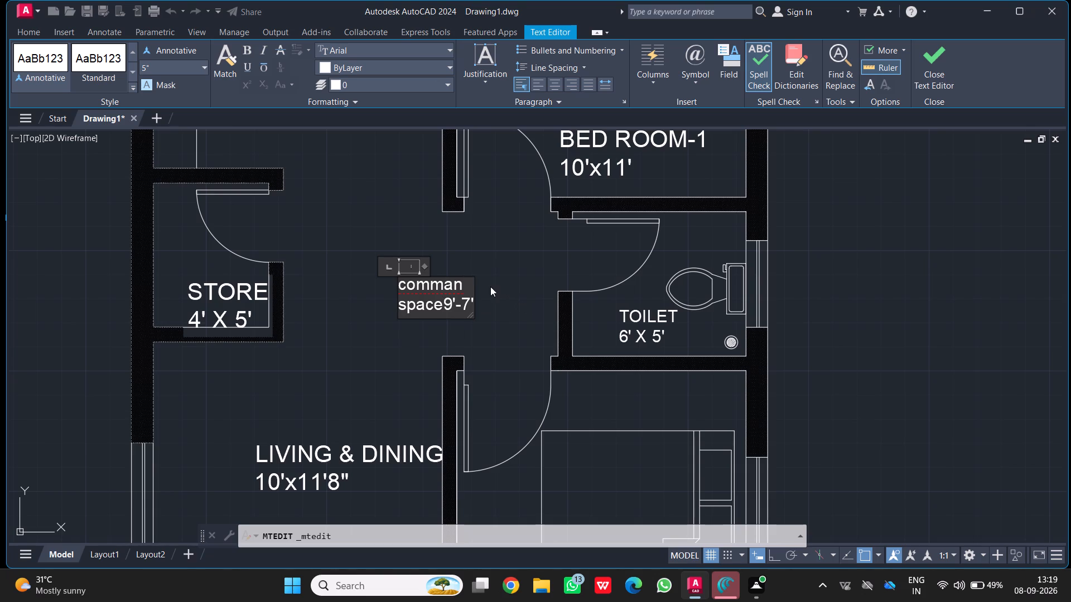
Widen the label's text box so "comman space9'-7'" fits on a single line.
left_click_drag(470, 290, 509, 290)
left_click_drag(423, 263, 435, 264)
left_click_drag(427, 267, 480, 263)
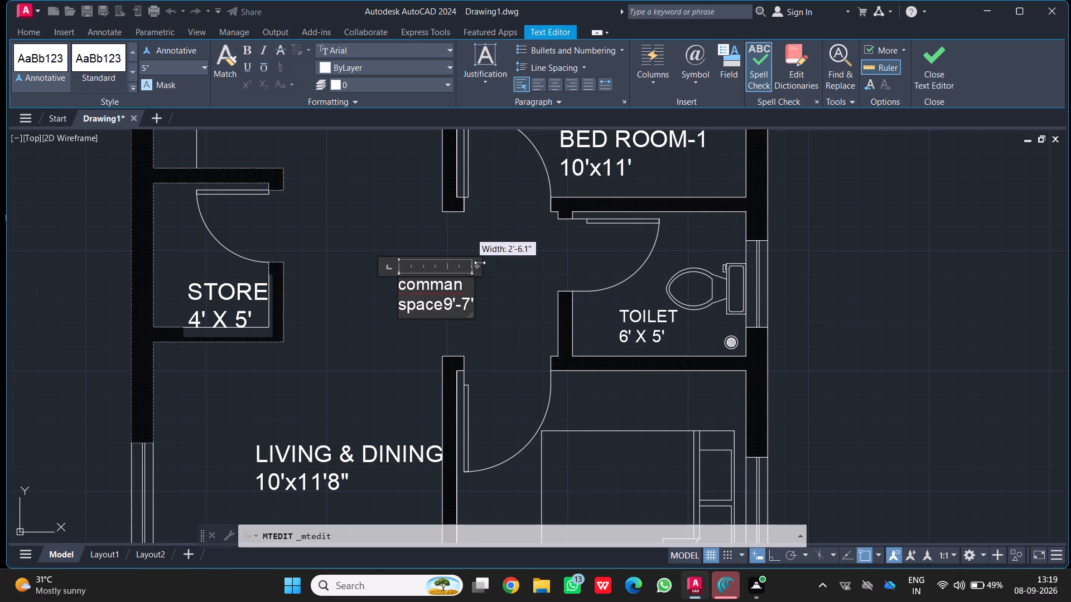
left_click_drag(480, 263, 556, 270)
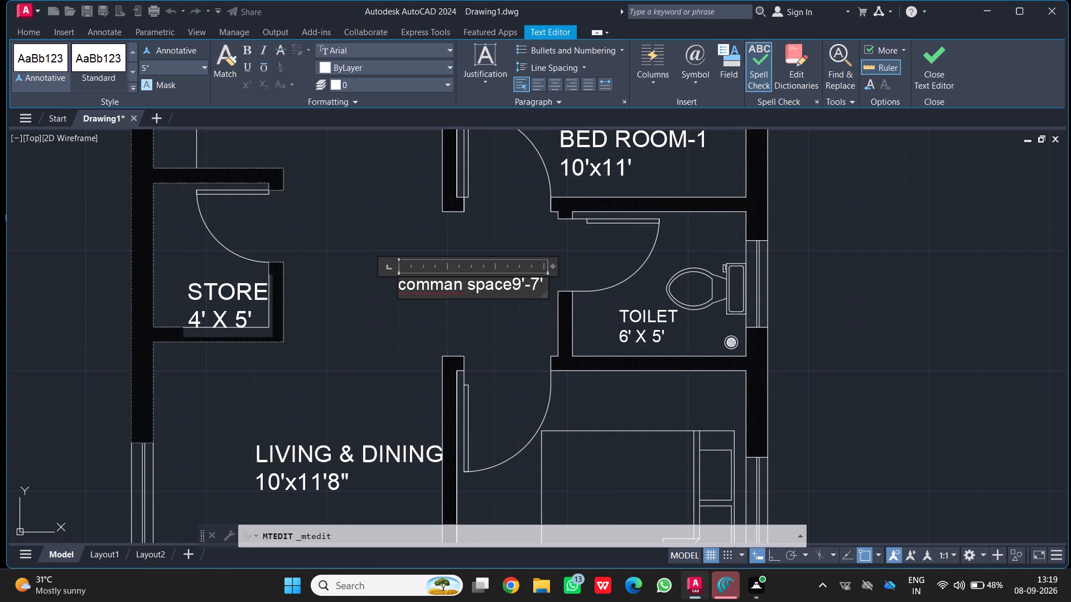
Complete the label's size as 9'-7"x5'-0" and finish editing the text.
left_click(537, 287)
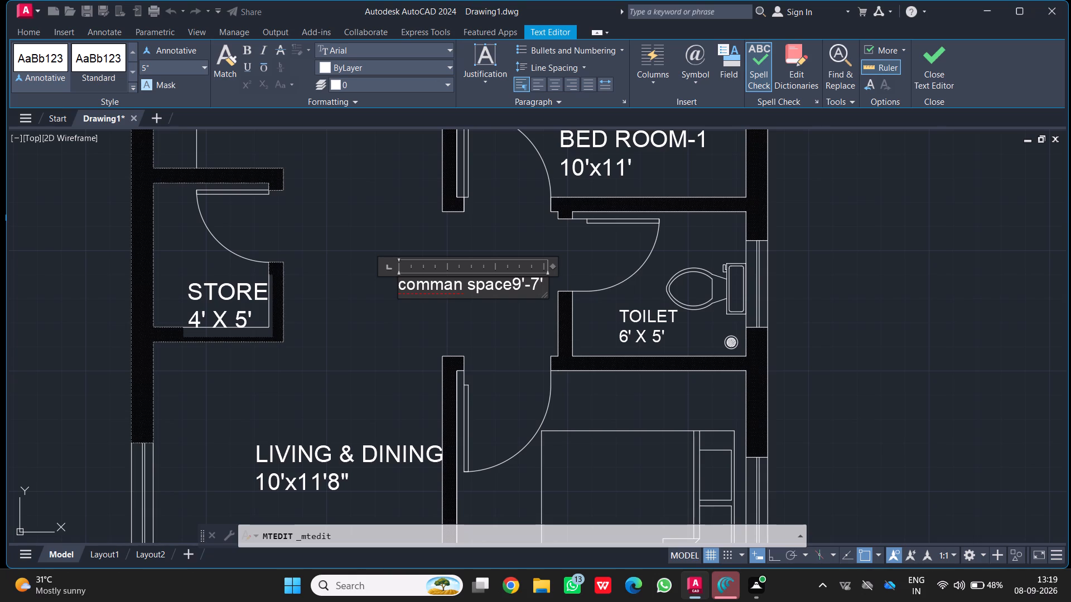
left_click(542, 283)
key("BackSpace")
key("shift+quotedbl")
key("x")
key("5")
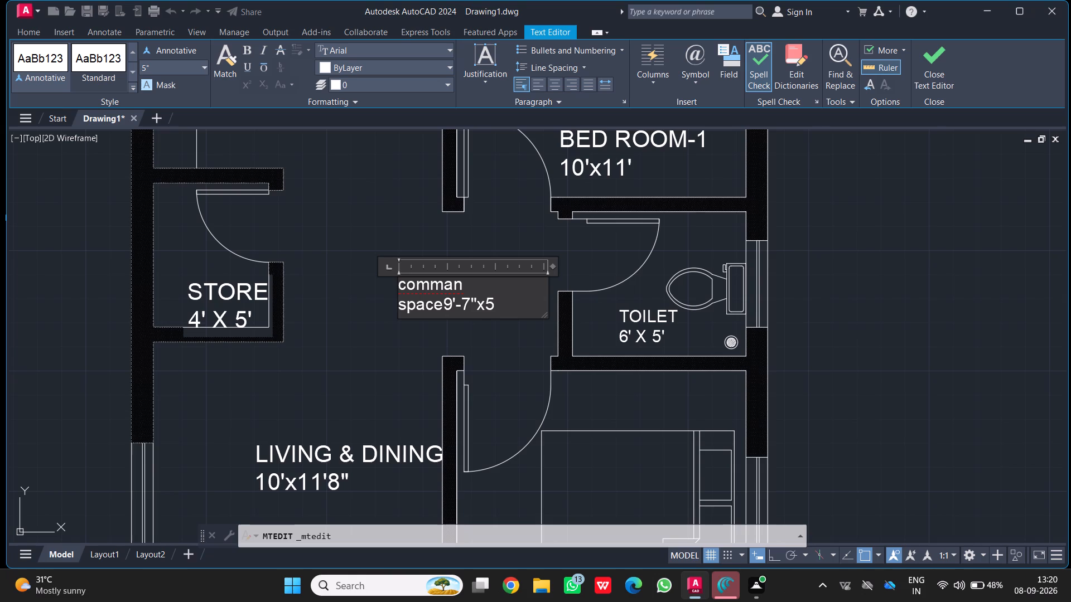
key("apostrophe")
key("minus")
key("0")
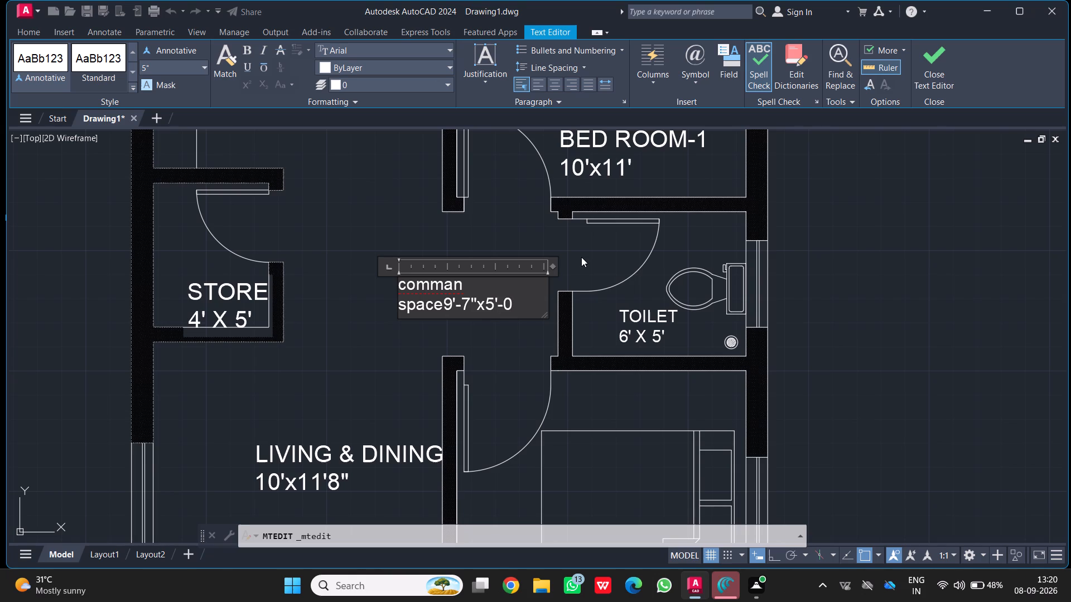
key("shift+quotedbl")
left_click(530, 380)
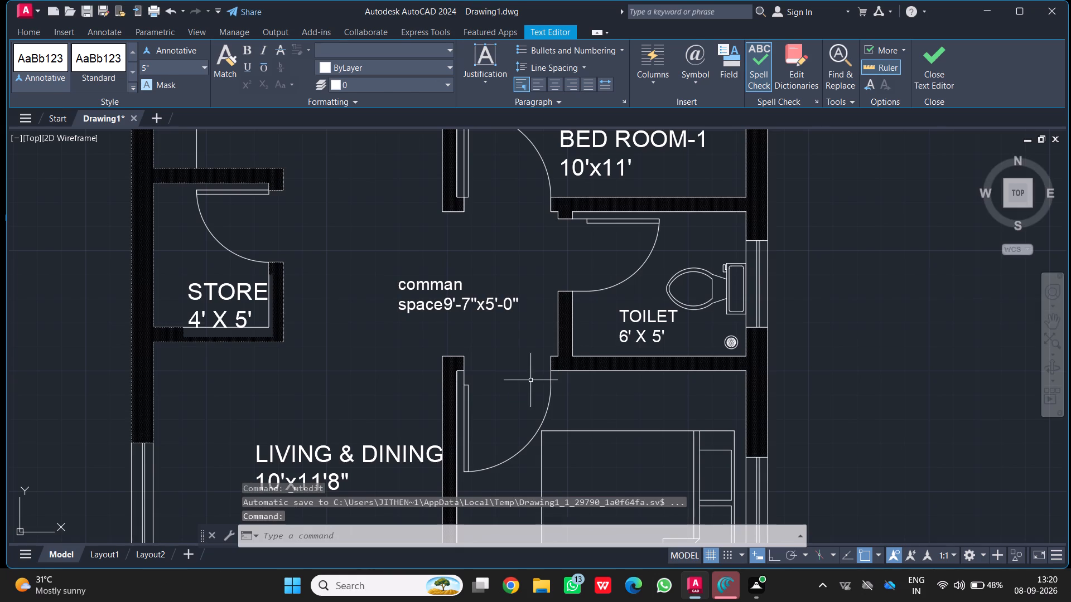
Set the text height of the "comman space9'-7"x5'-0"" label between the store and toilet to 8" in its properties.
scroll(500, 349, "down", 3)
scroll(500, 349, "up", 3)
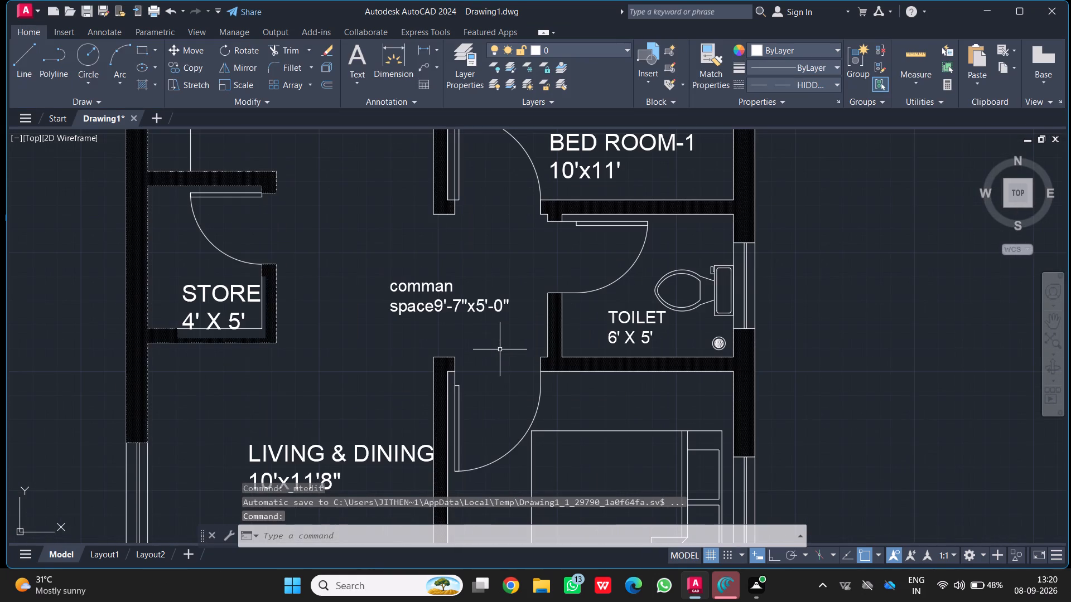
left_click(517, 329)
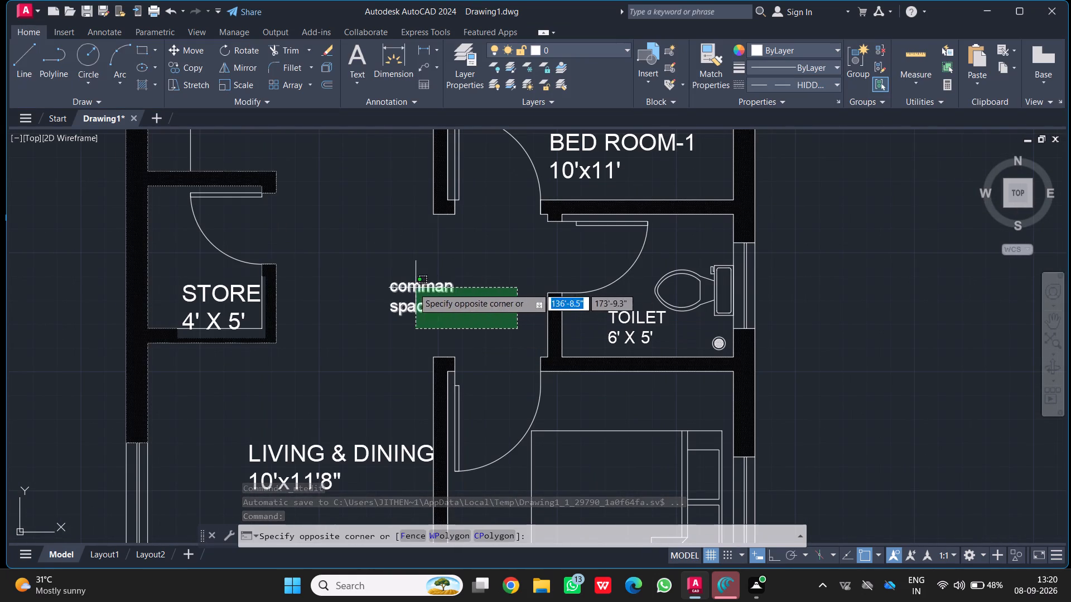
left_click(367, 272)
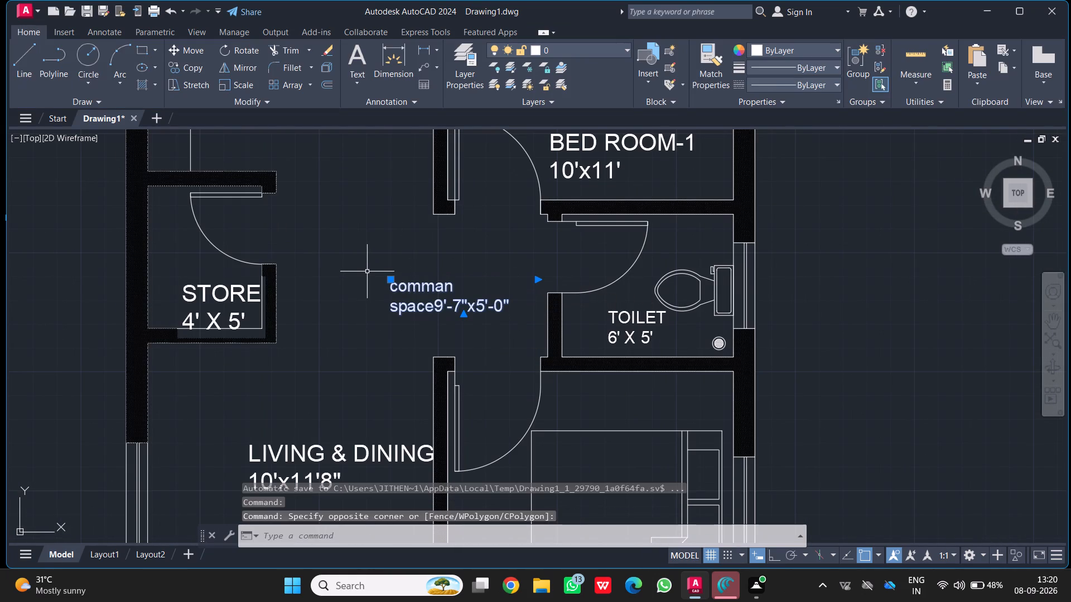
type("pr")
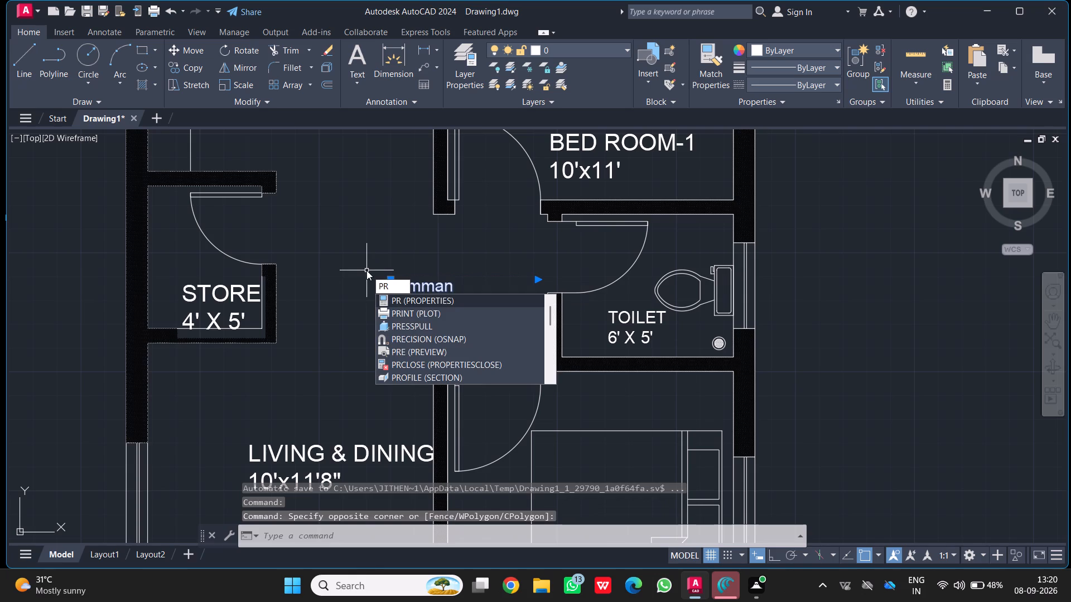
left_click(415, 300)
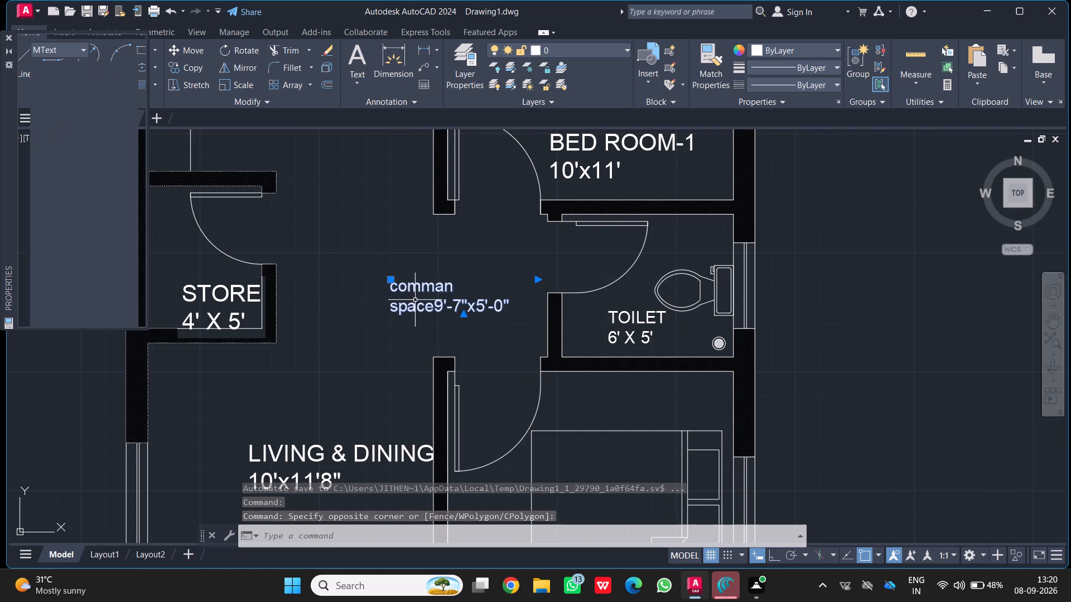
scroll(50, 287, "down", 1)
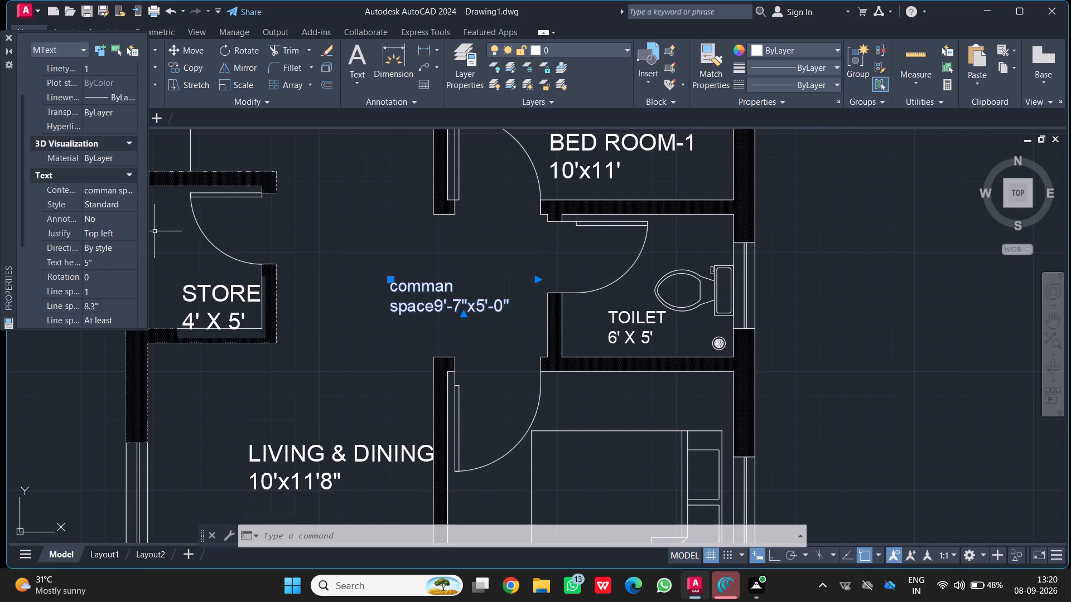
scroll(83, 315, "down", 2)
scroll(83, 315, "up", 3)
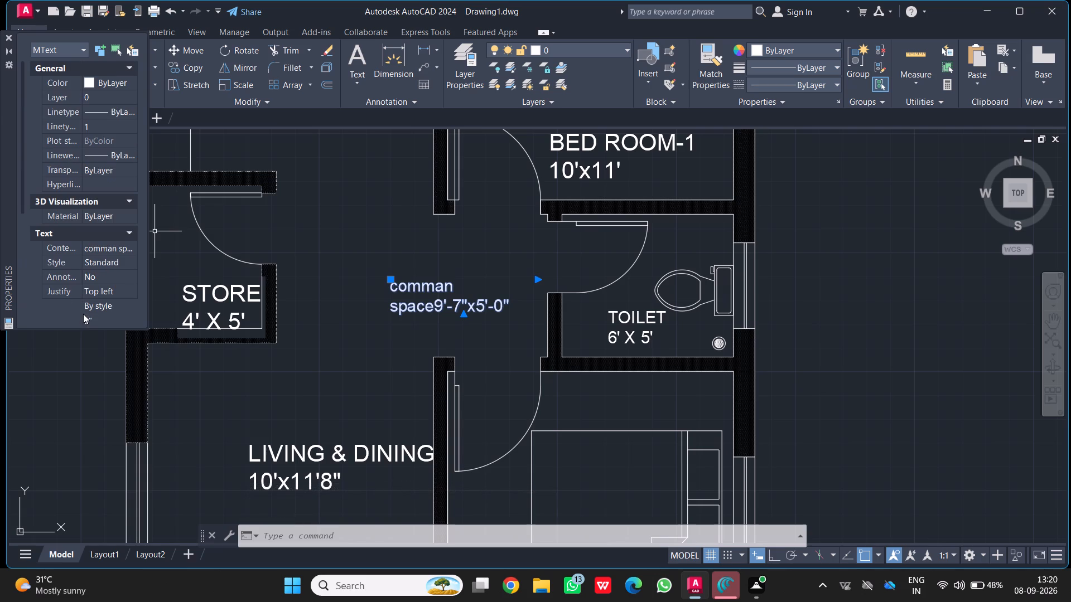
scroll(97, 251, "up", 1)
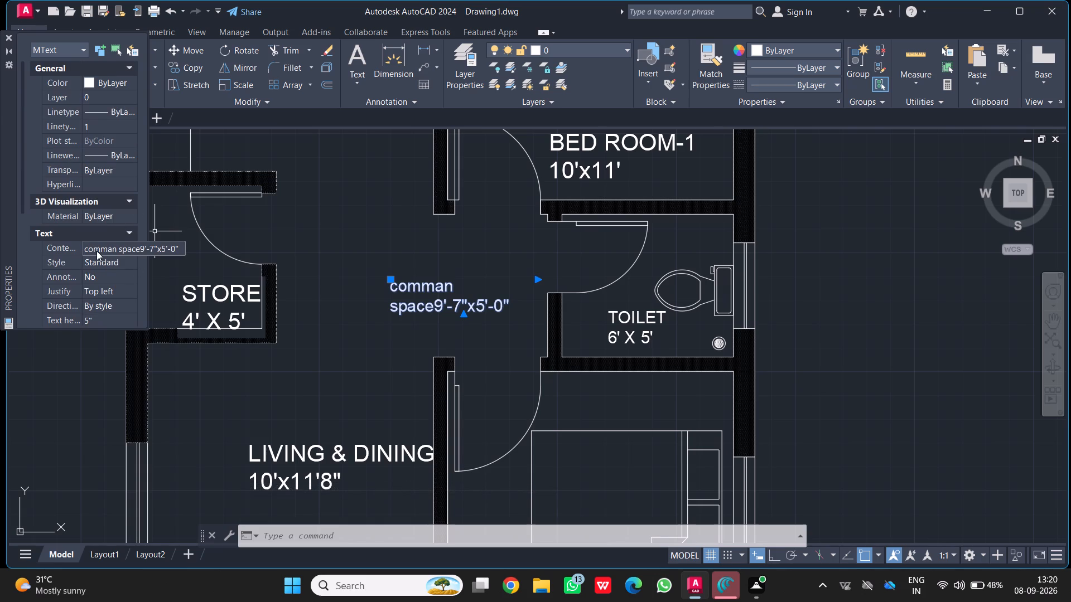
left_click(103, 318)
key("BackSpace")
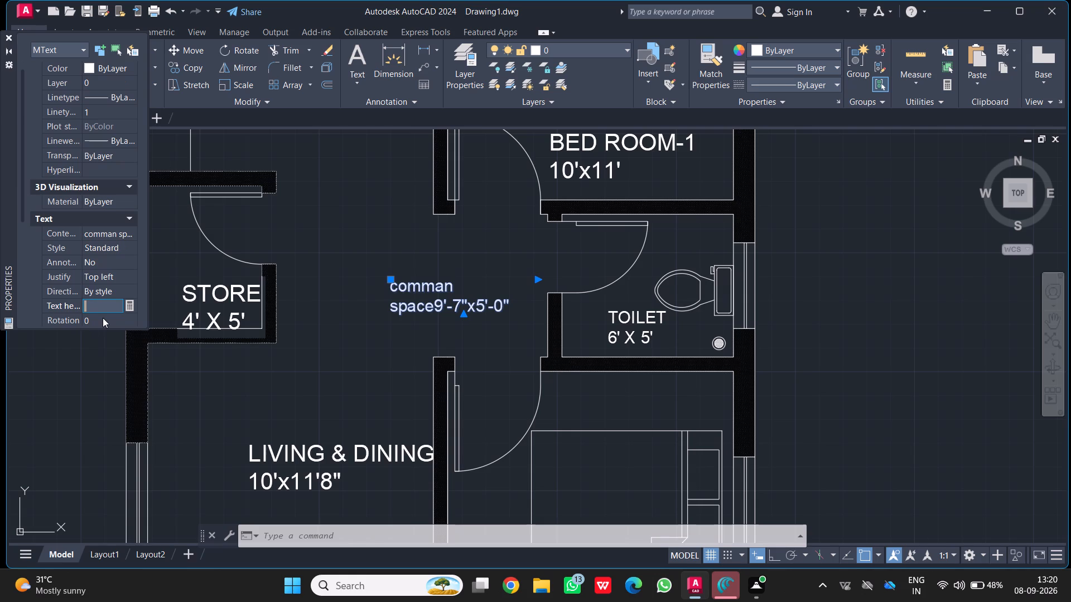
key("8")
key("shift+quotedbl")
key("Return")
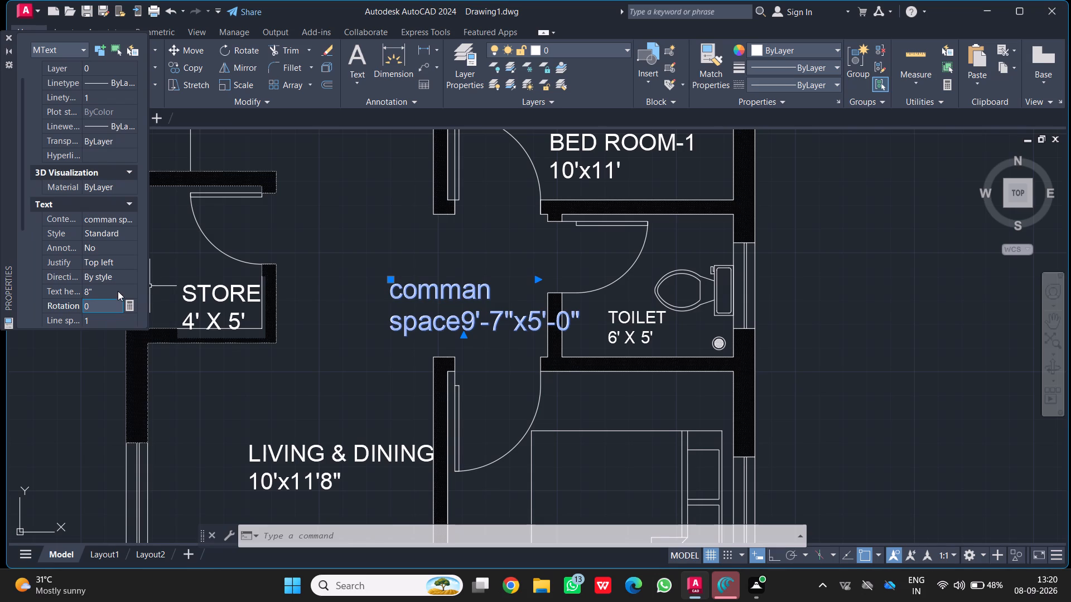
Set the "comman space" label's text height to 6", deselect the label and close its properties.
left_click(118, 290)
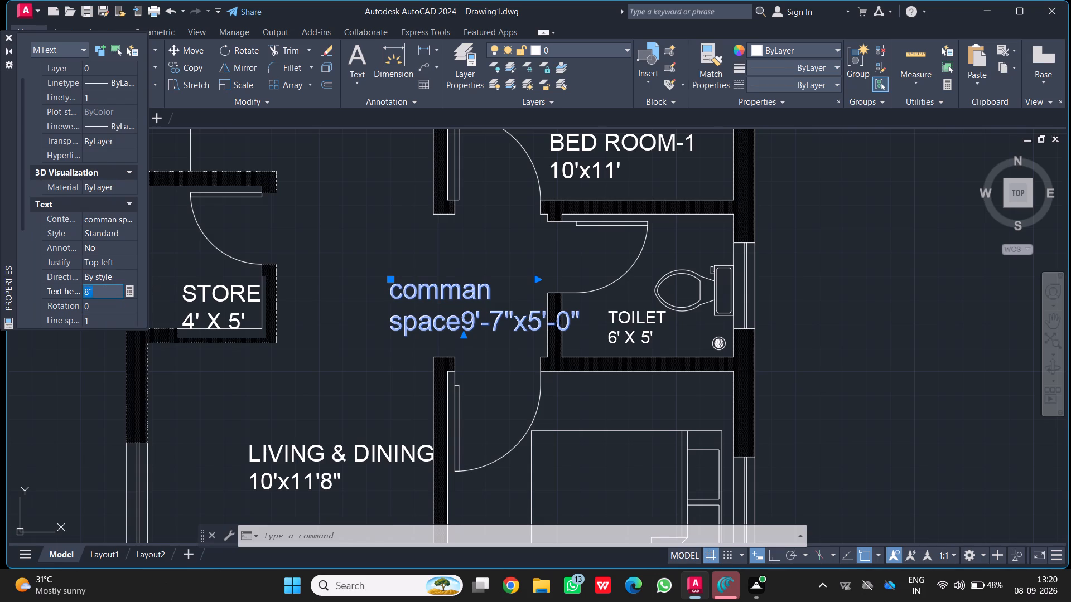
key("BackSpace")
key("6")
key("shift+quotedbl")
left_click(313, 299)
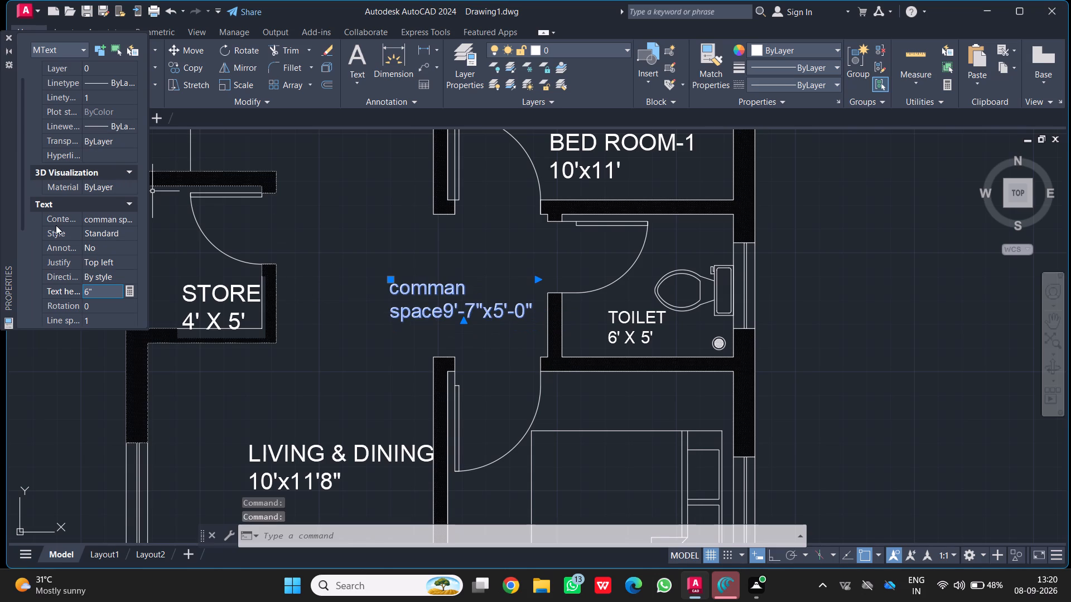
key("Escape")
scroll(60, 223, "up", 1)
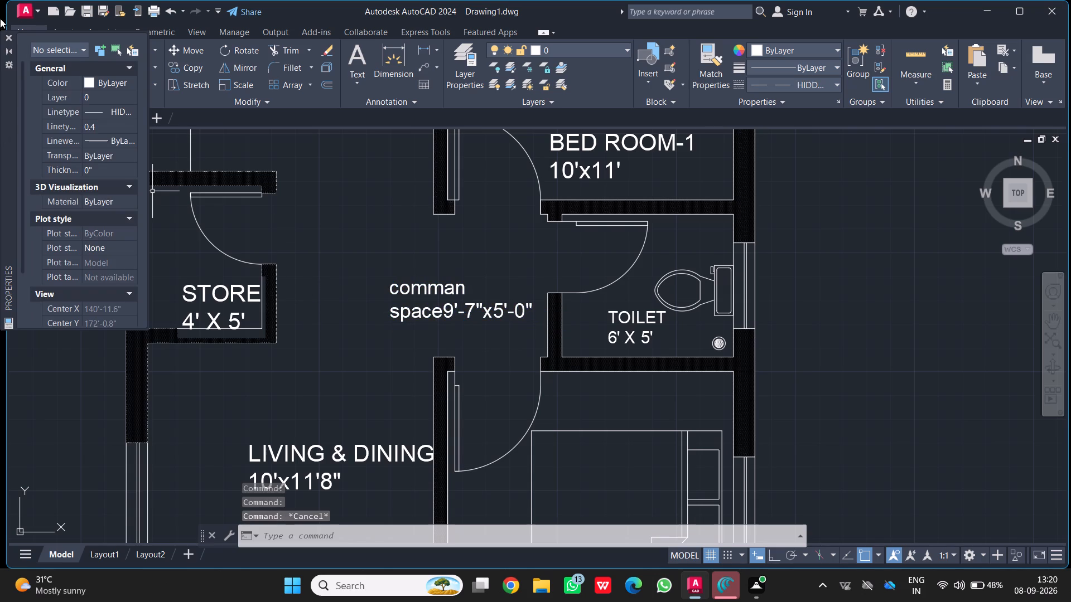
left_click(10, 35)
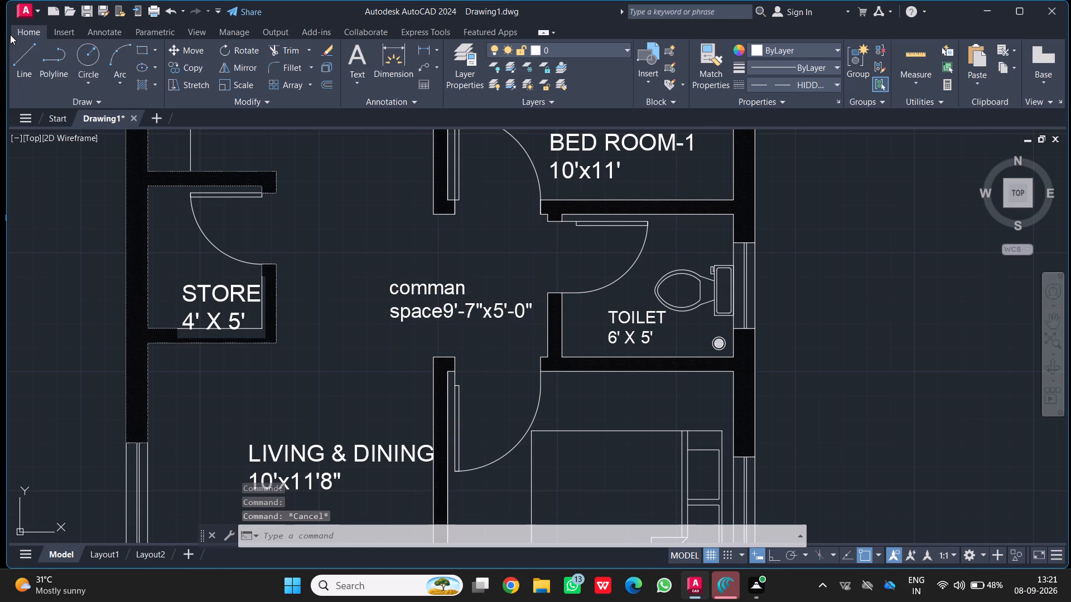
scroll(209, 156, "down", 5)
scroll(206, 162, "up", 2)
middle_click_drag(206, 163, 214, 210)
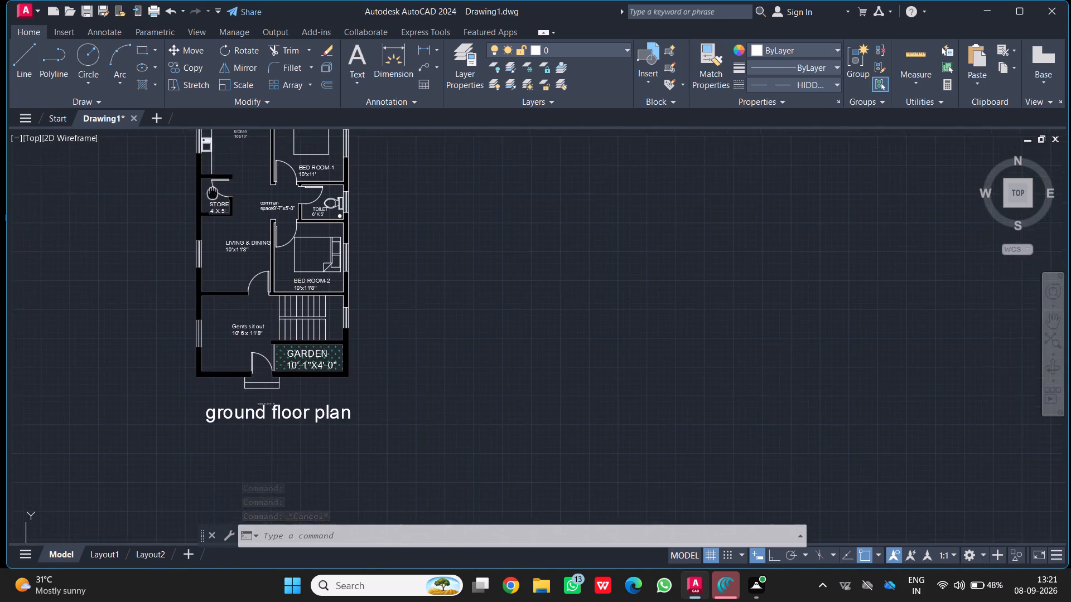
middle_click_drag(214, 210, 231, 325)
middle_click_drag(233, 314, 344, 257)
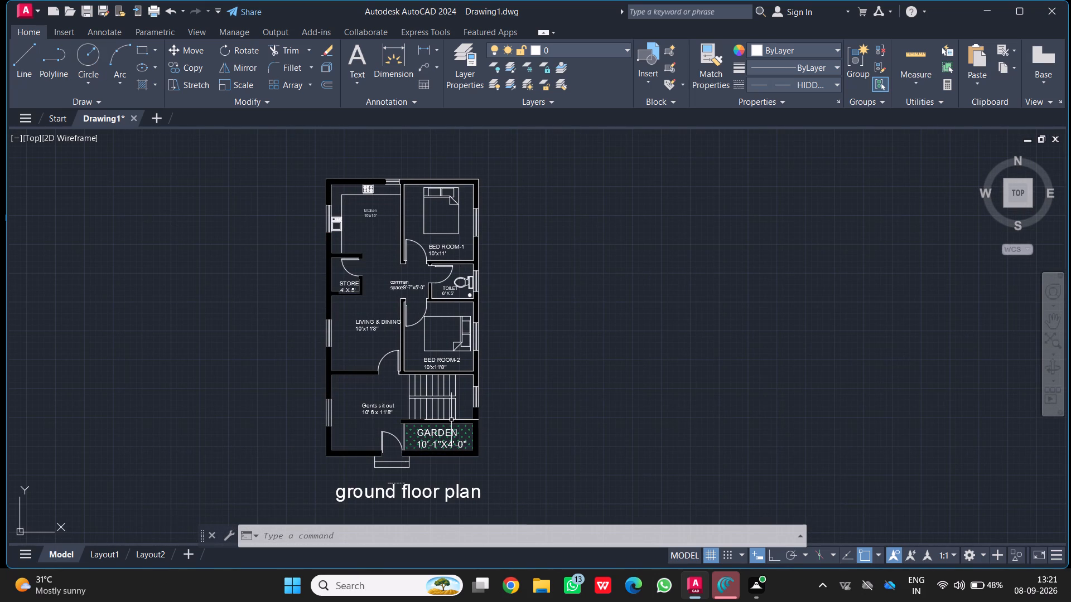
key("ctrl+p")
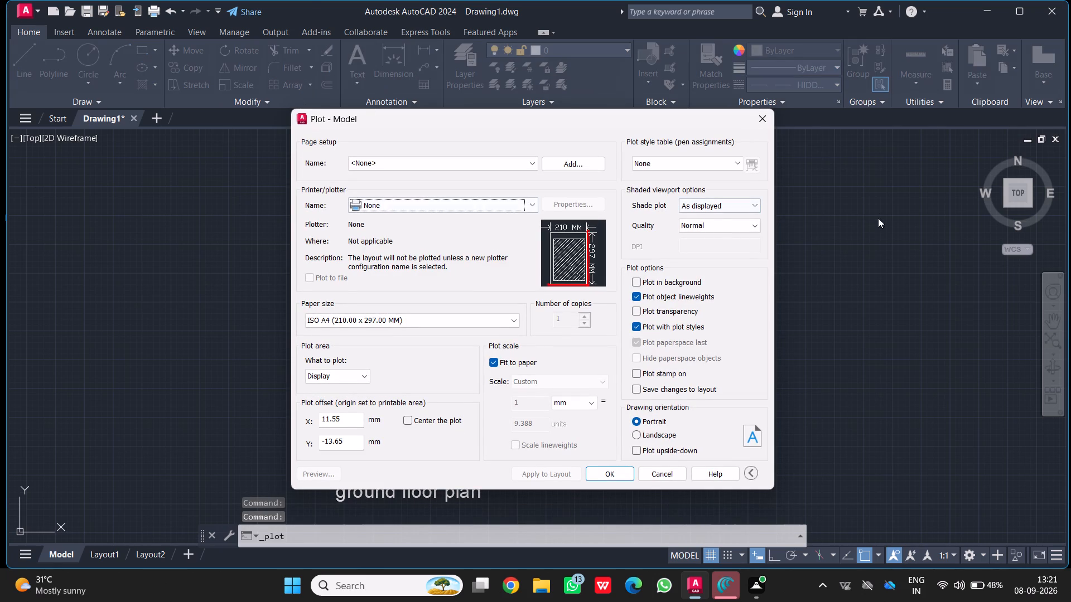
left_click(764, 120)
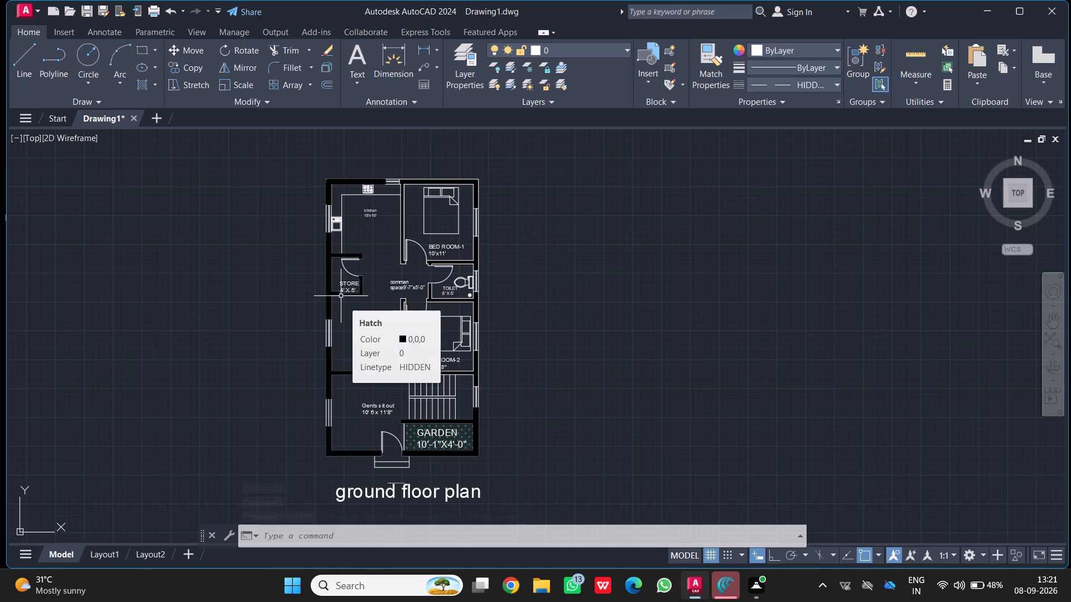
Save the drawing in the Documents folder under the file name "ground floor sep 8".
key("ctrl+s")
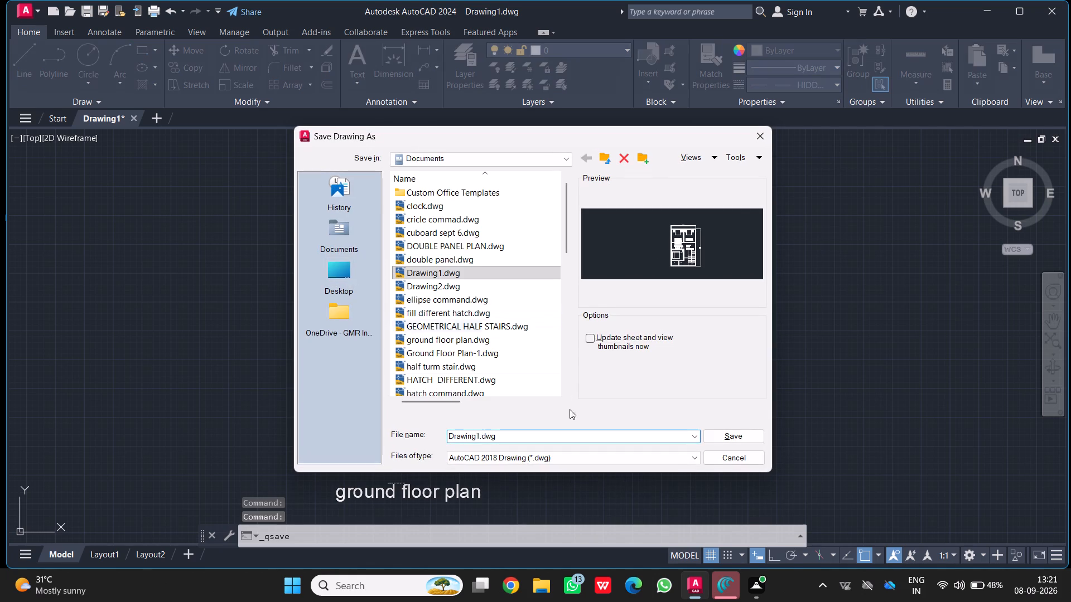
left_click(504, 437)
key("BackSpace")
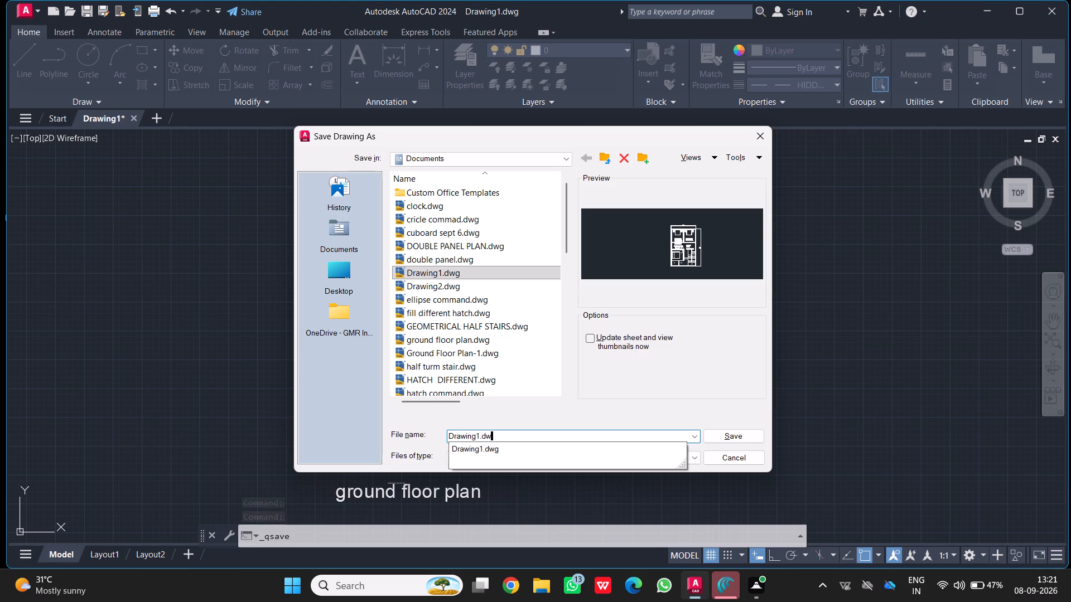
key("BackSpace")
key("BackSpace")
key("BackSpace")
key("BackSpace")
key("BackSpace")
key("BackSpace")
key("BackSpace")
key("BackSpace")
key("BackSpace")
key("BackSpace")
key("BackSpace")
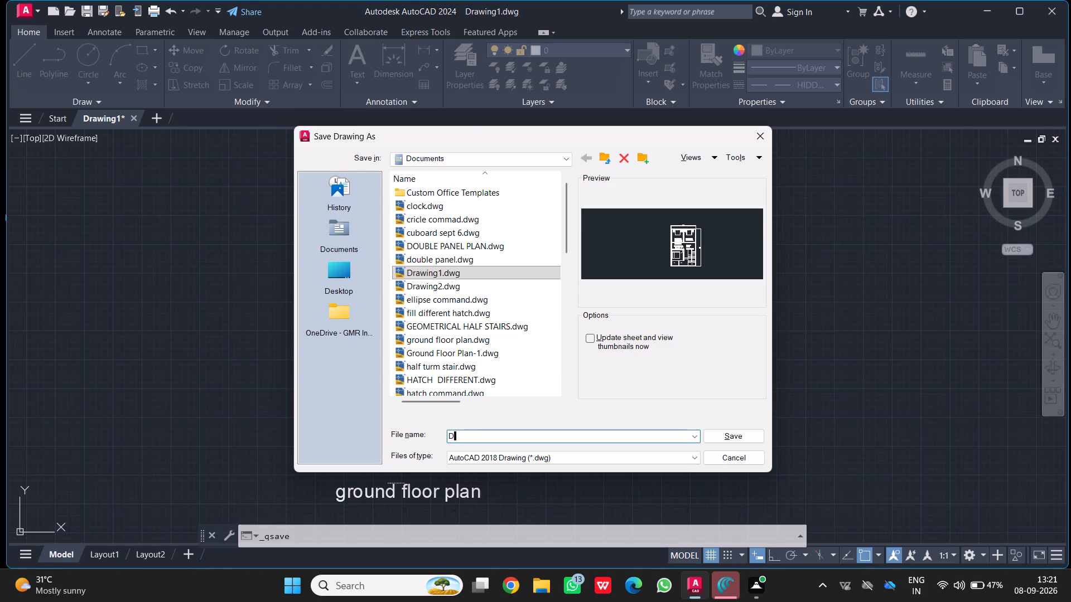
type("ground")
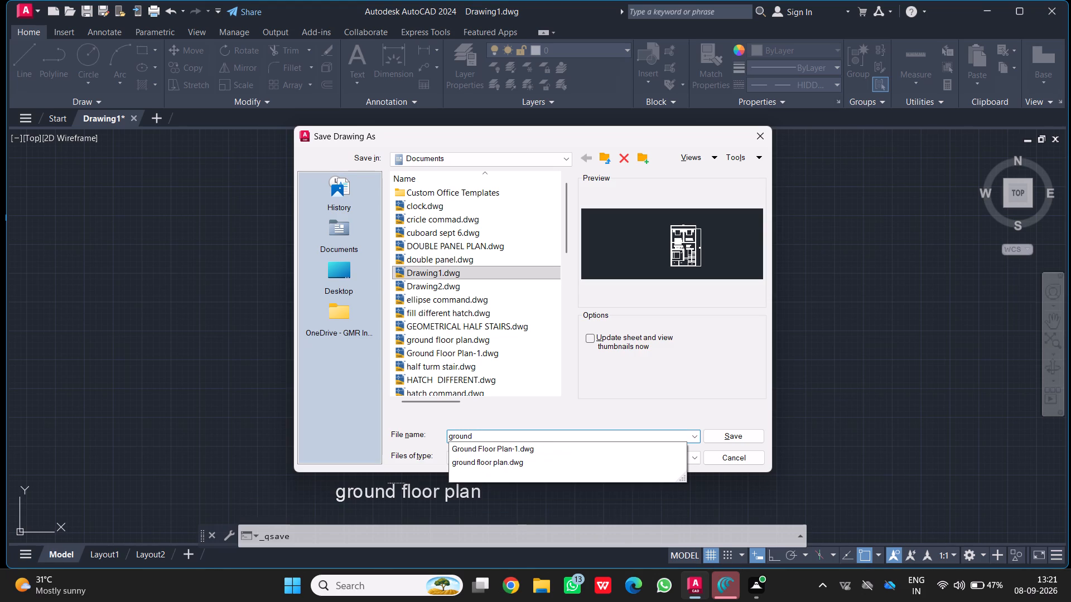
key("space")
type("floo")
key("r")
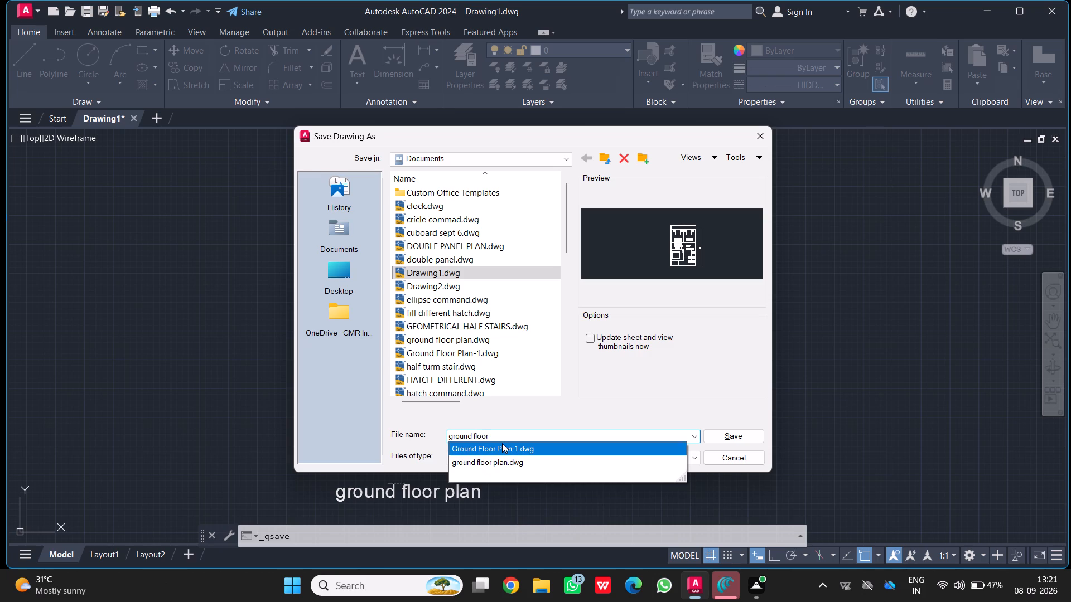
left_click_drag(502, 443, 522, 355)
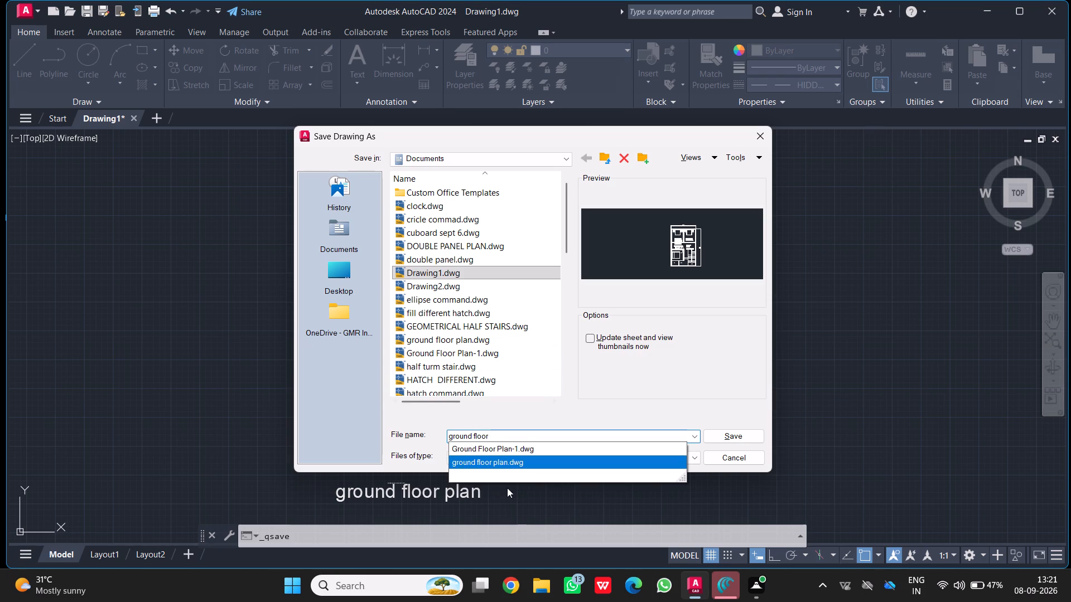
left_click(506, 434)
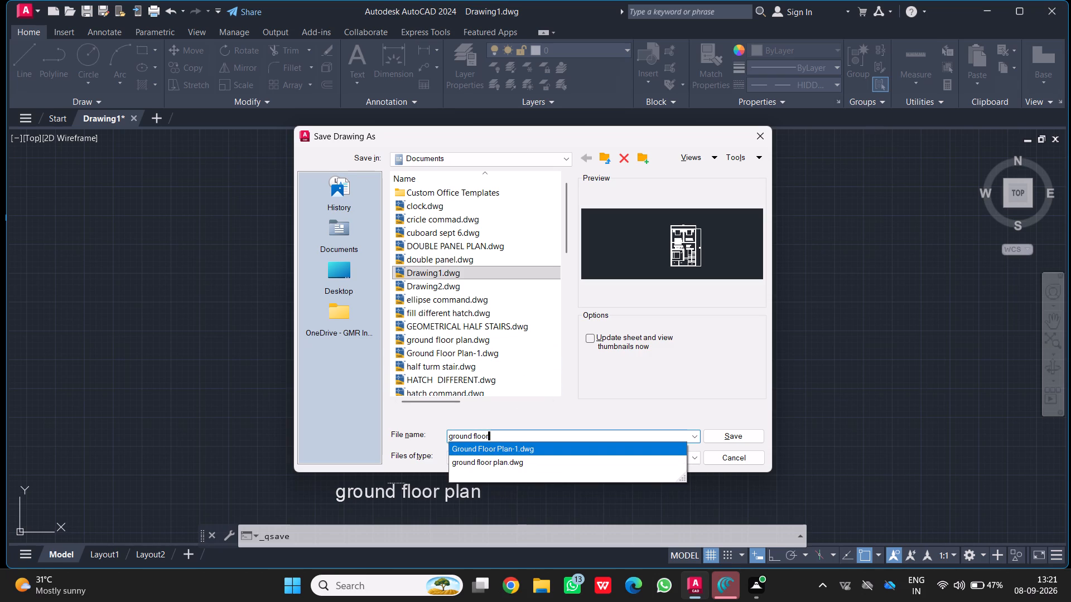
key("space")
type("se")
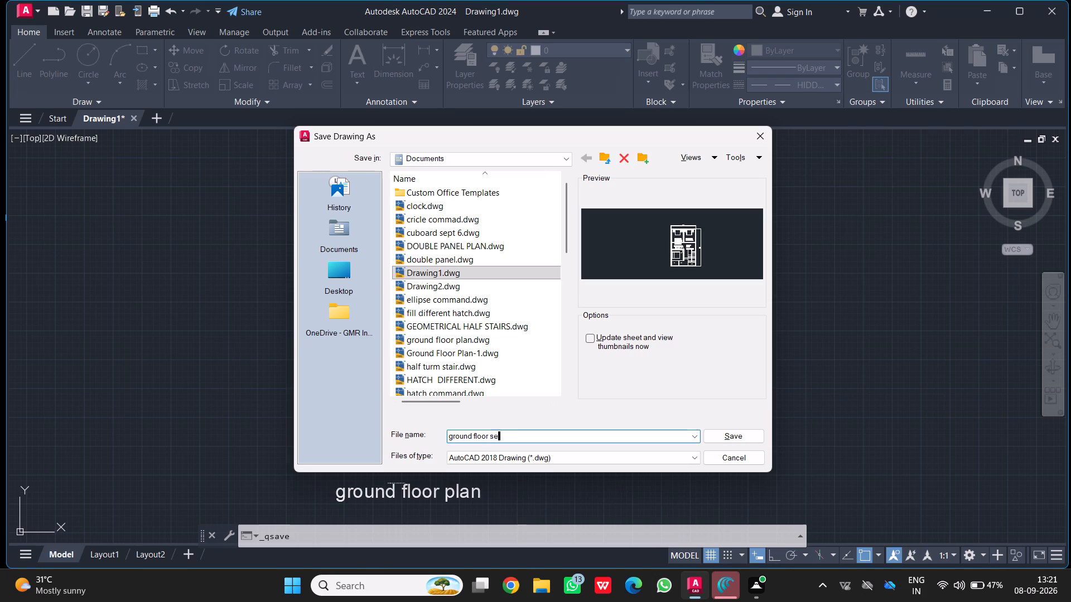
key("p")
key("space")
key("8")
left_click(747, 435)
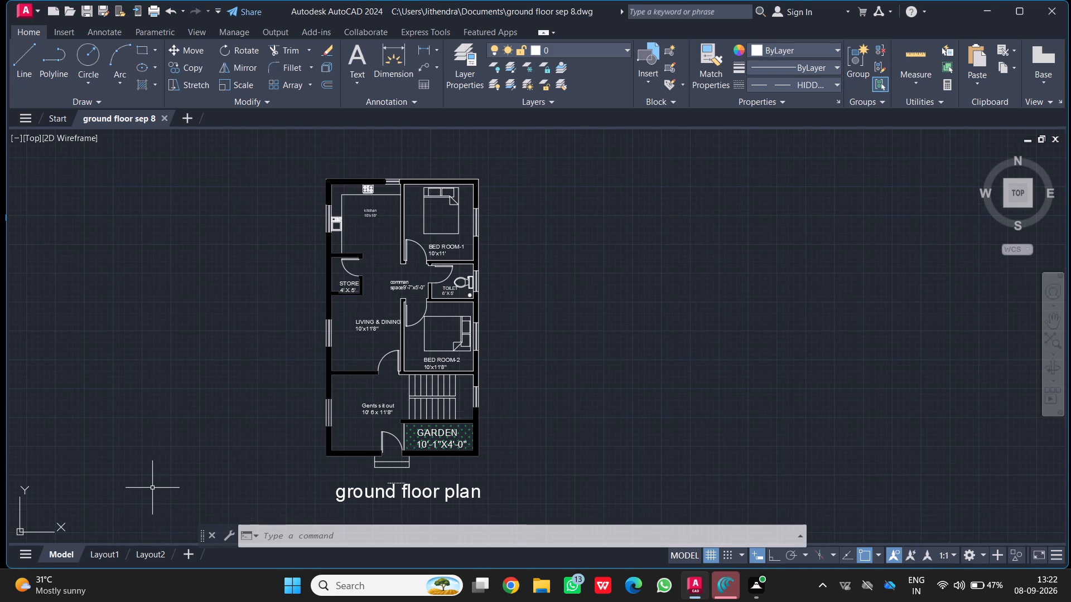
Start a plot with the DWG To PDF.pc3 plotter and the ISO full bleed A4 (297.00 x 210.00 MM) paper size.
key("ctrl+p")
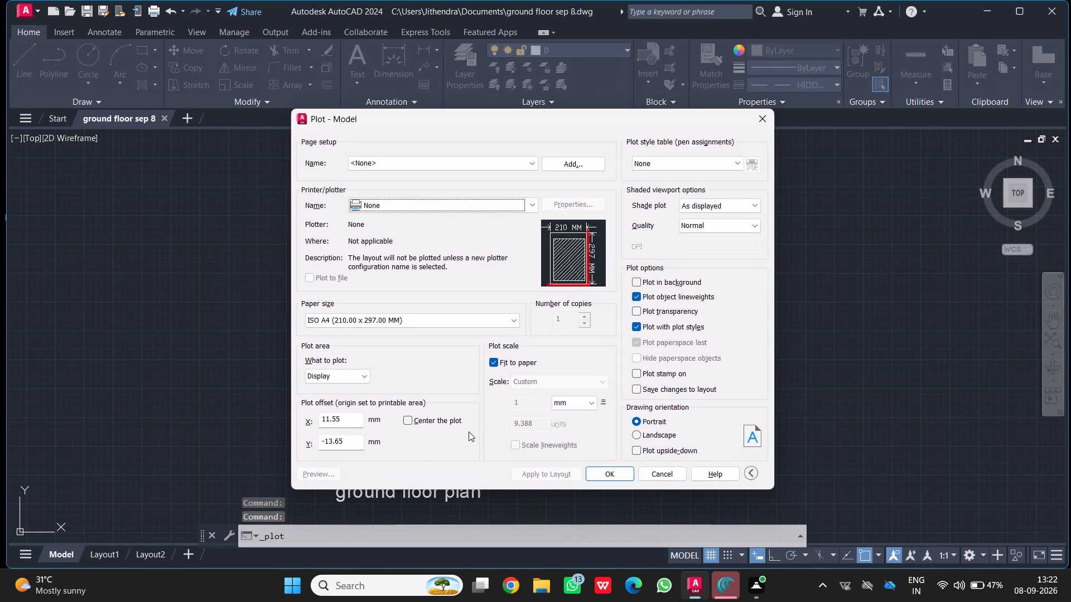
left_click(534, 202)
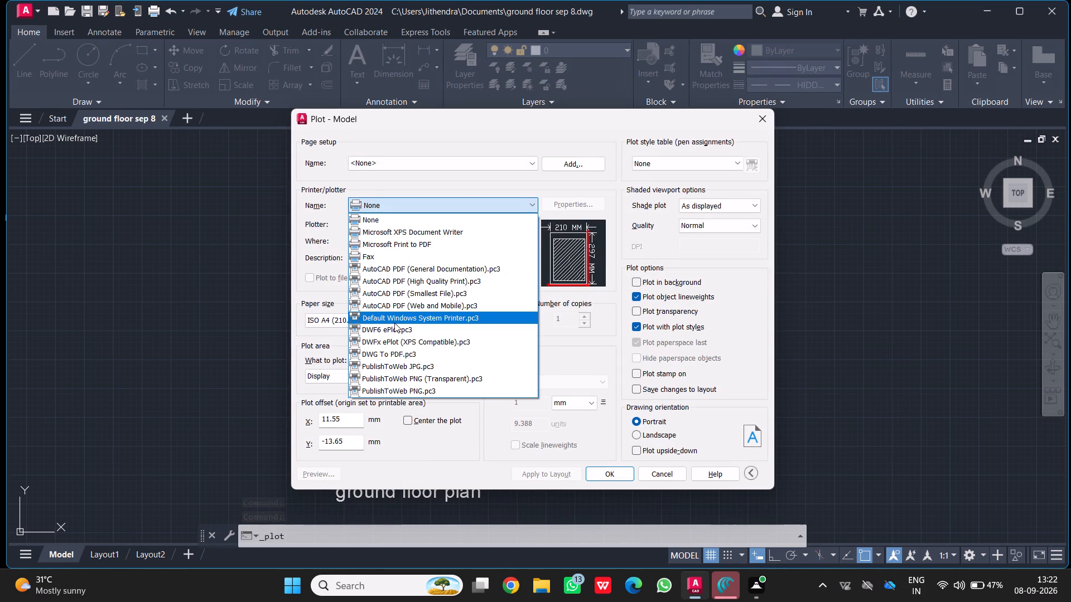
left_click(389, 354)
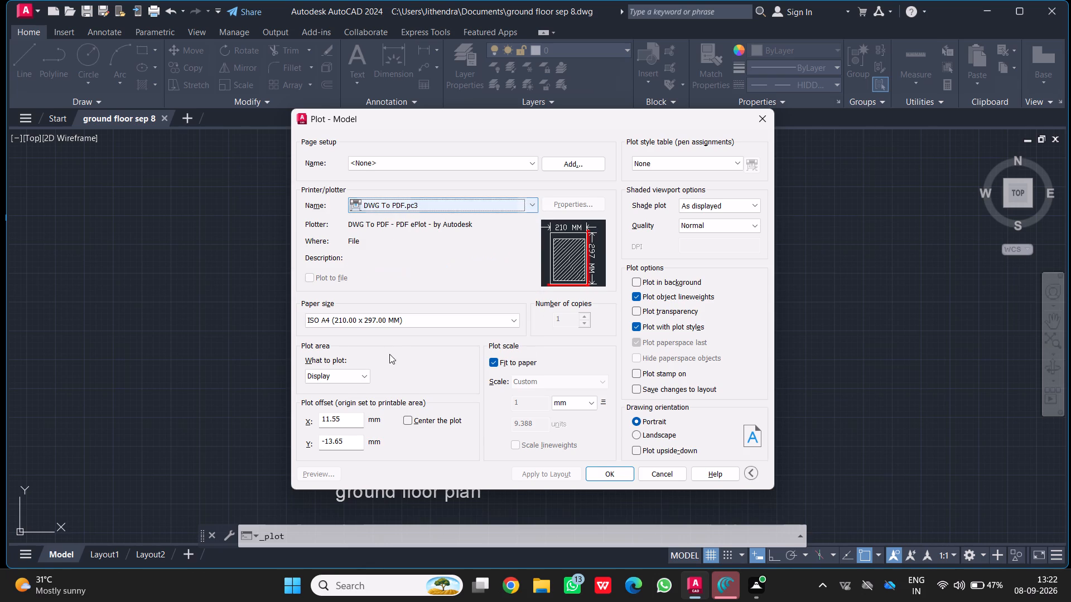
left_click(512, 318)
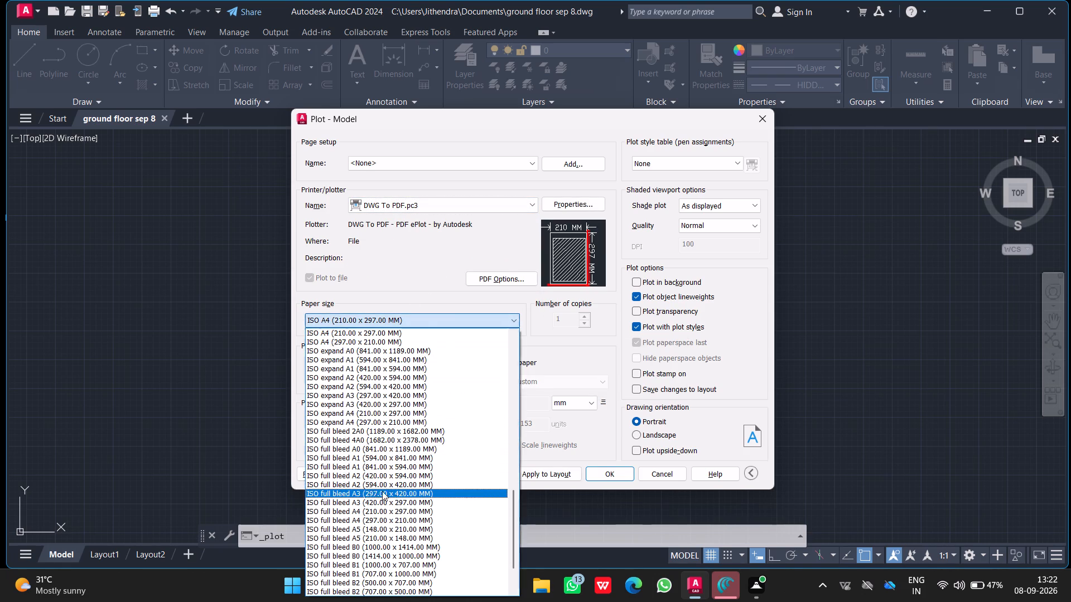
left_click(378, 516)
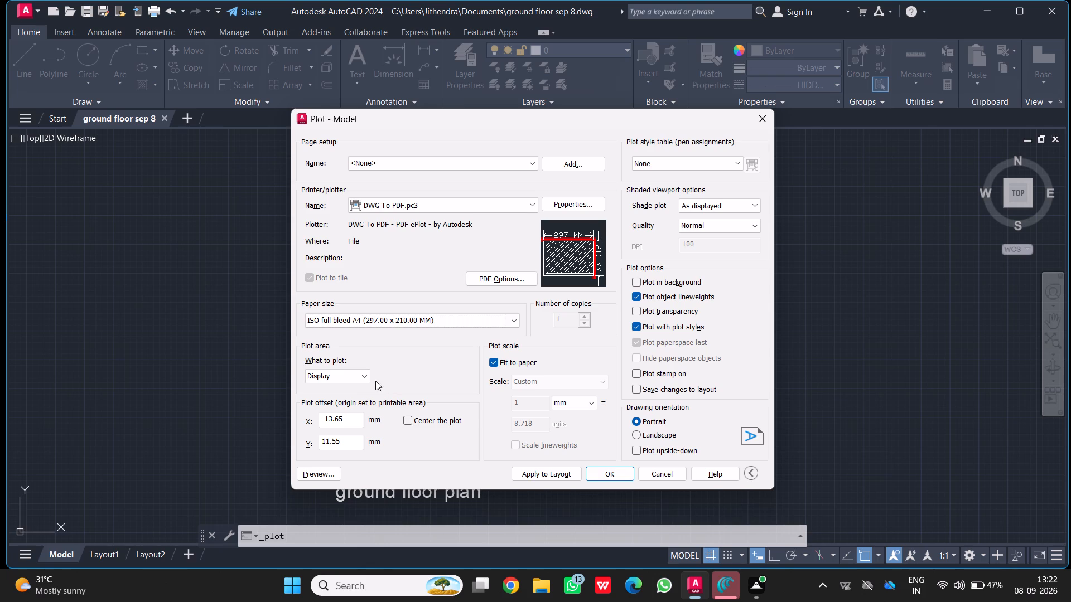
Set the plot area to a window enclosing the whole floor plan with its title, and preview the plot.
left_click(365, 378)
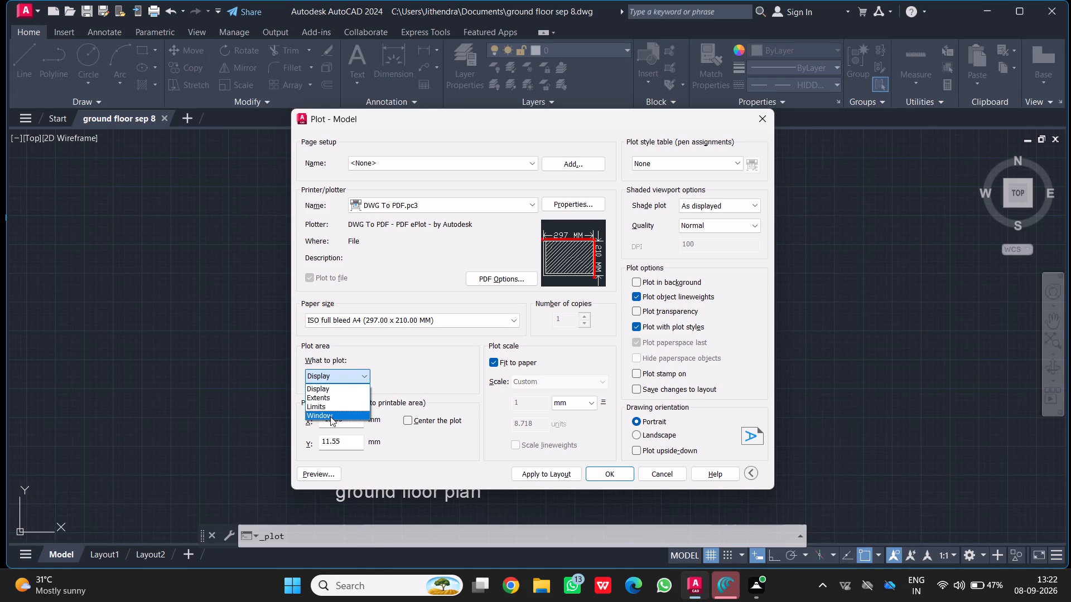
left_click(330, 416)
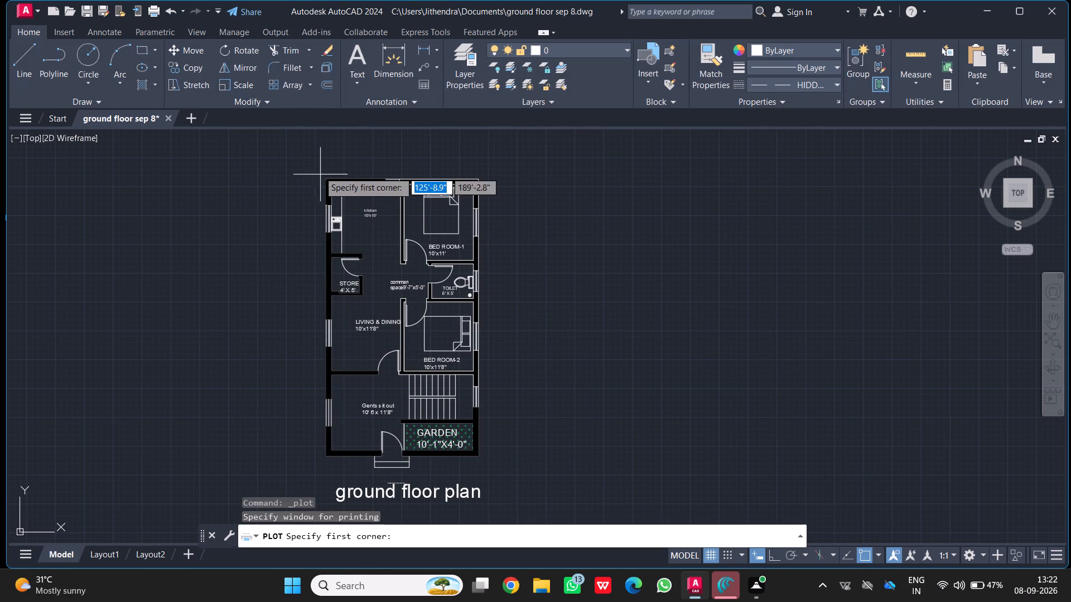
left_click(272, 159)
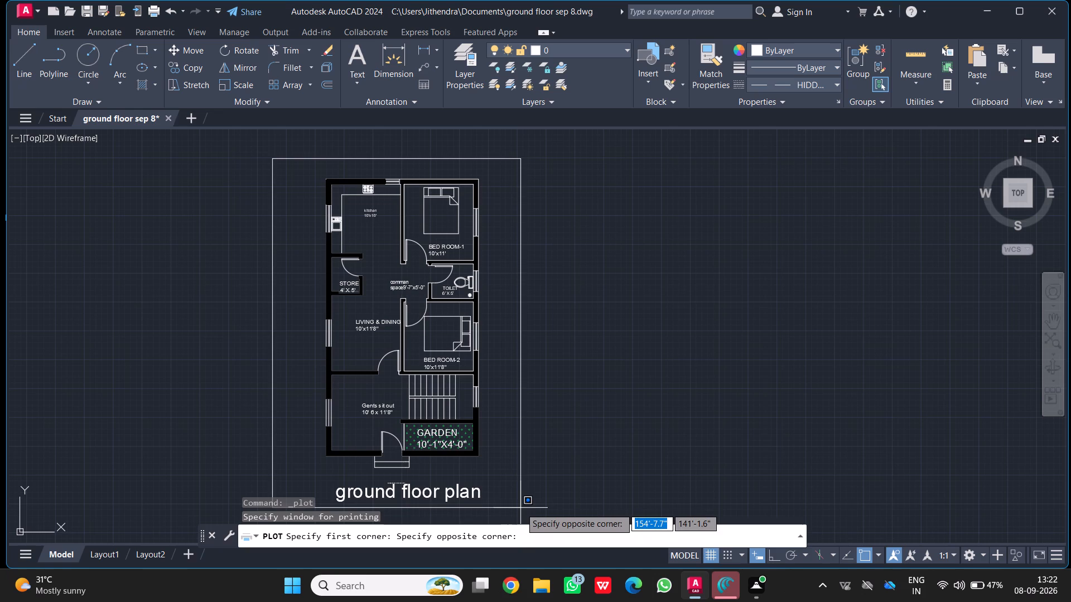
left_click(529, 522)
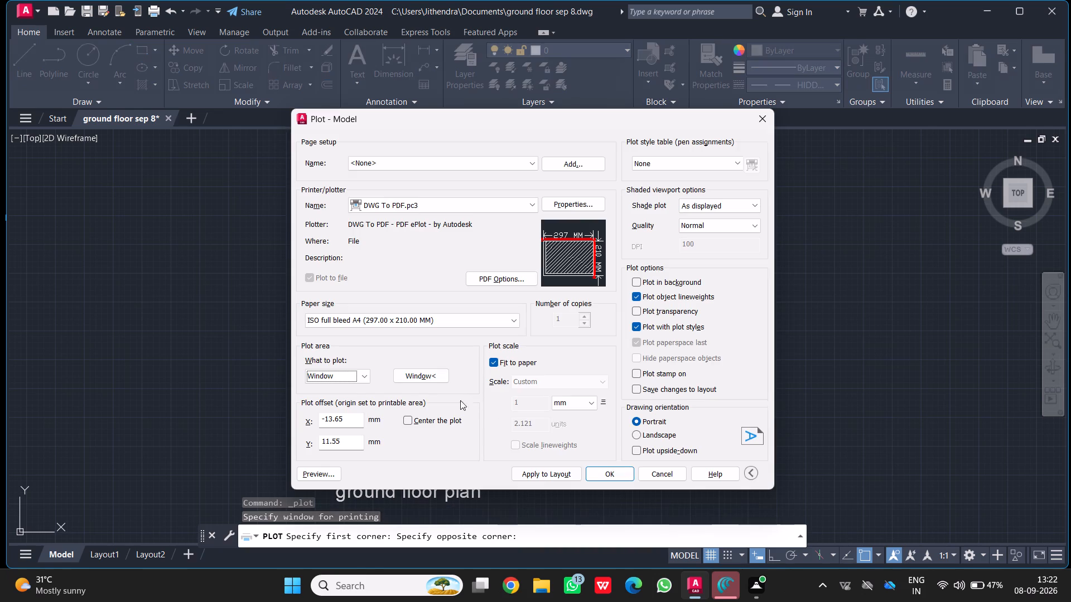
left_click(326, 471)
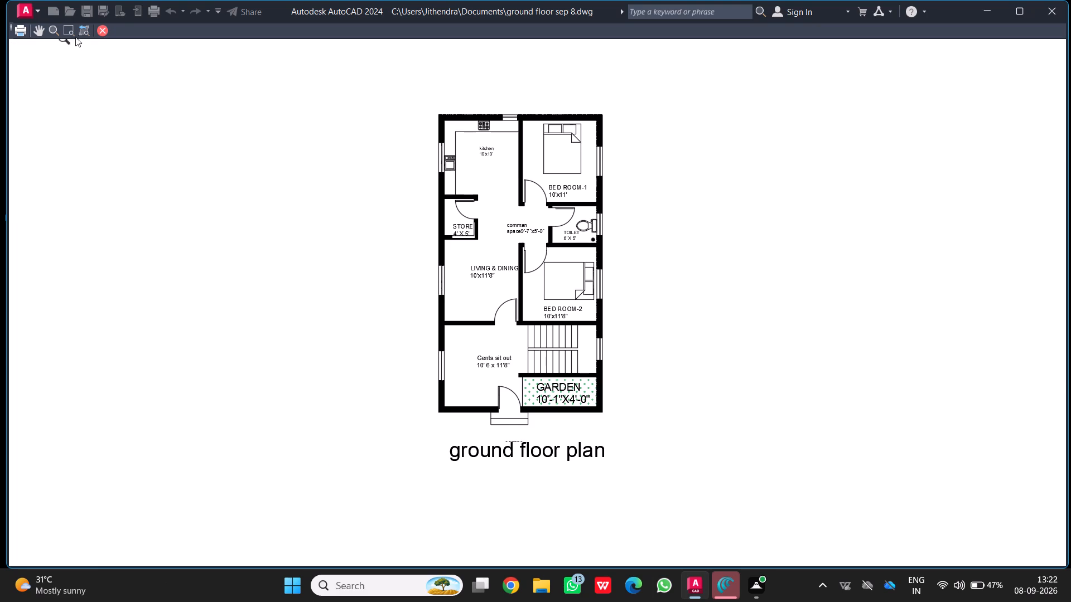
left_click(98, 33)
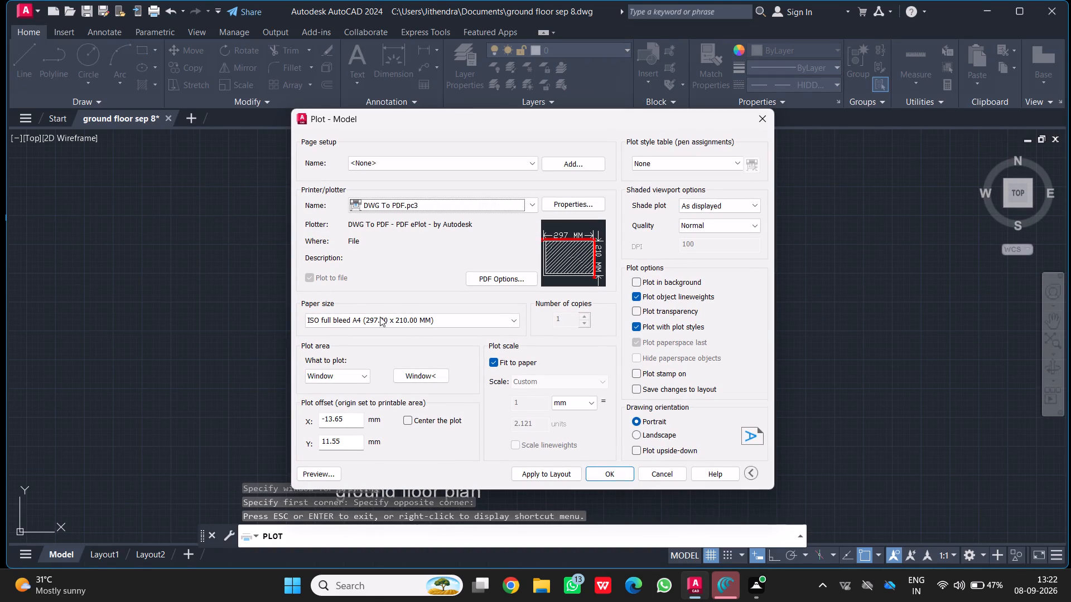
Set the drawing orientation to landscape and apply the plot settings to the layout.
left_click(636, 436)
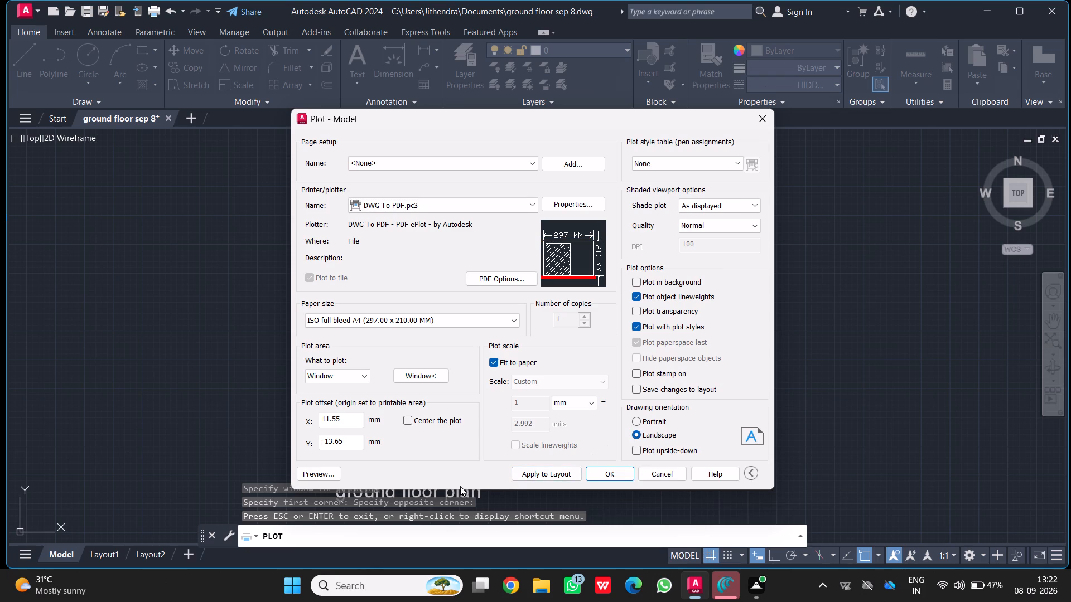
left_click(553, 468)
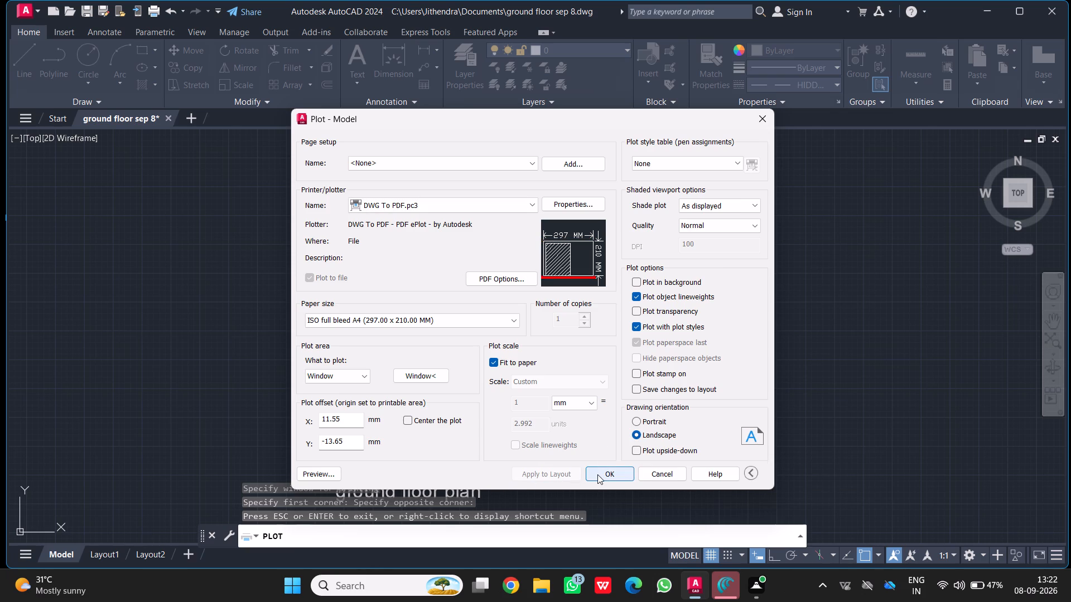
Plot the floor plan to the Documents folder as the PDF file "ground floor sep 8-Model.pdf".
left_click(597, 474)
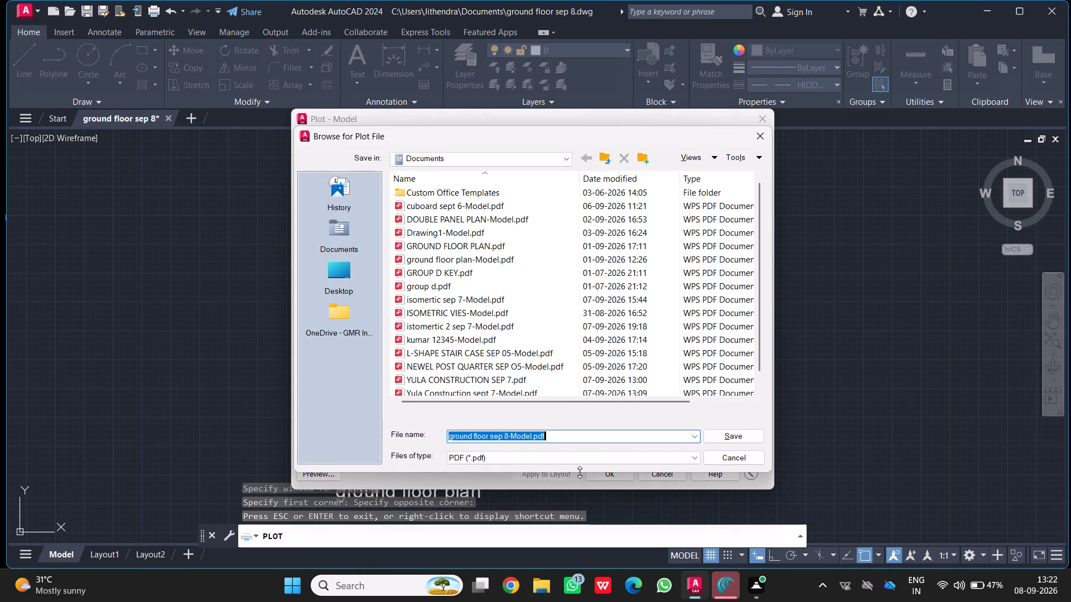
left_click(730, 436)
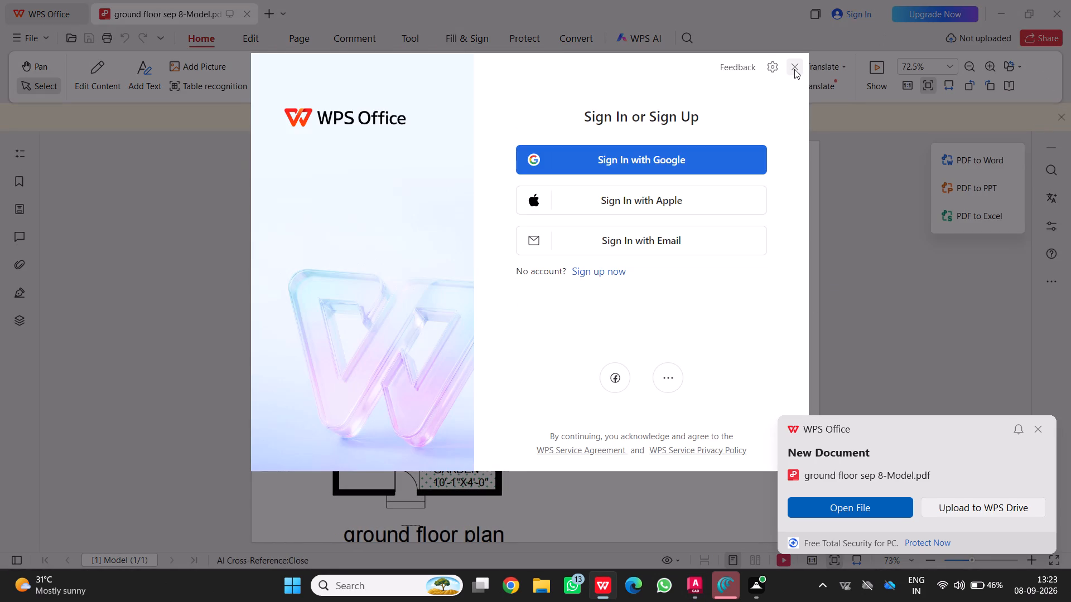
Dismiss the WPS Office sign-in request and continue to the plotted PDF without signing in.
left_click(794, 69)
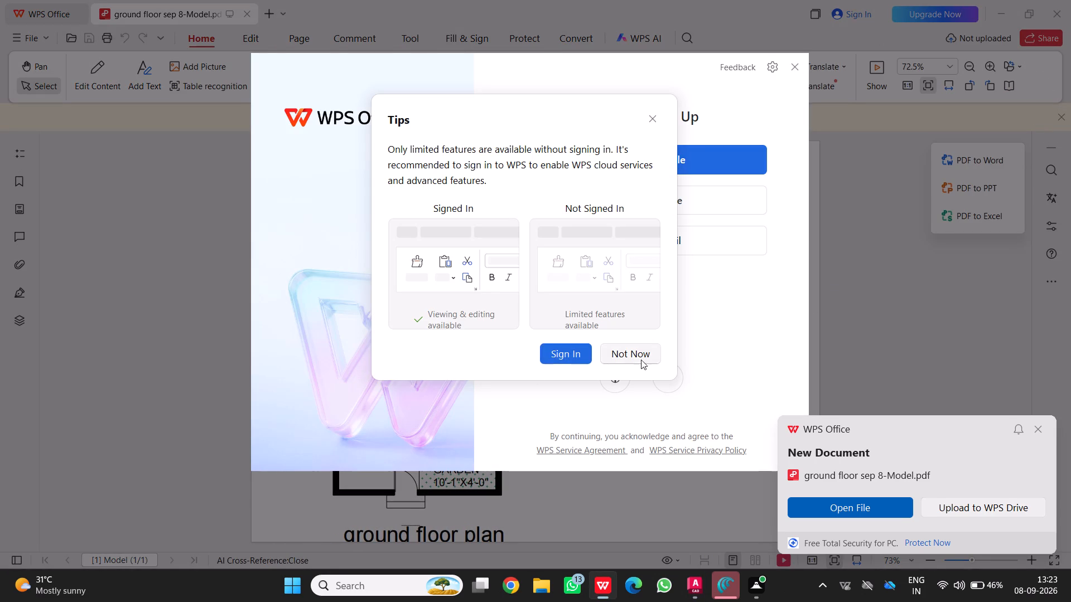
left_click(641, 351)
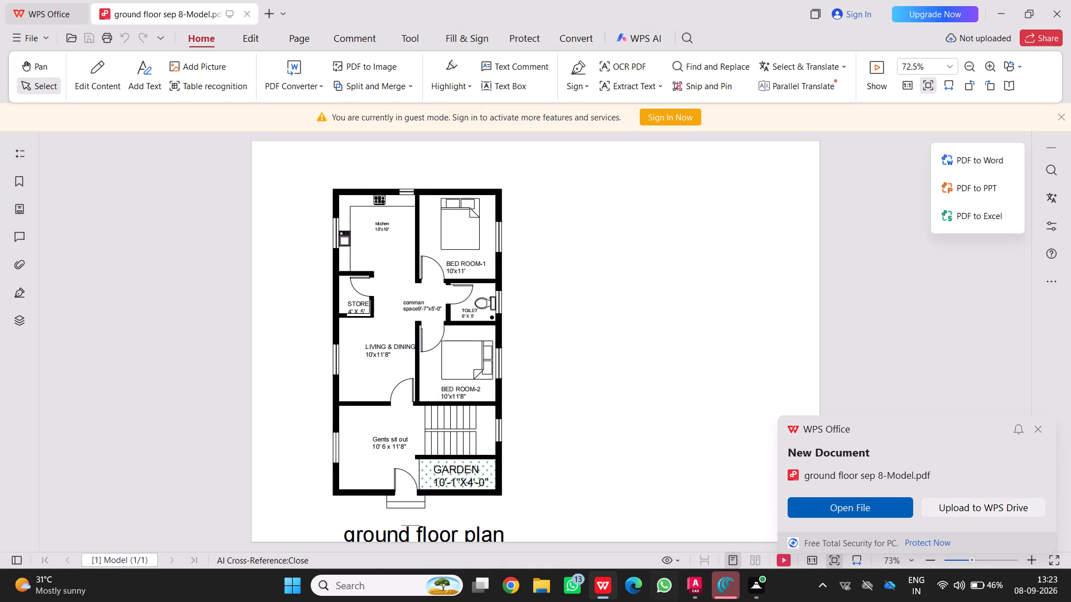